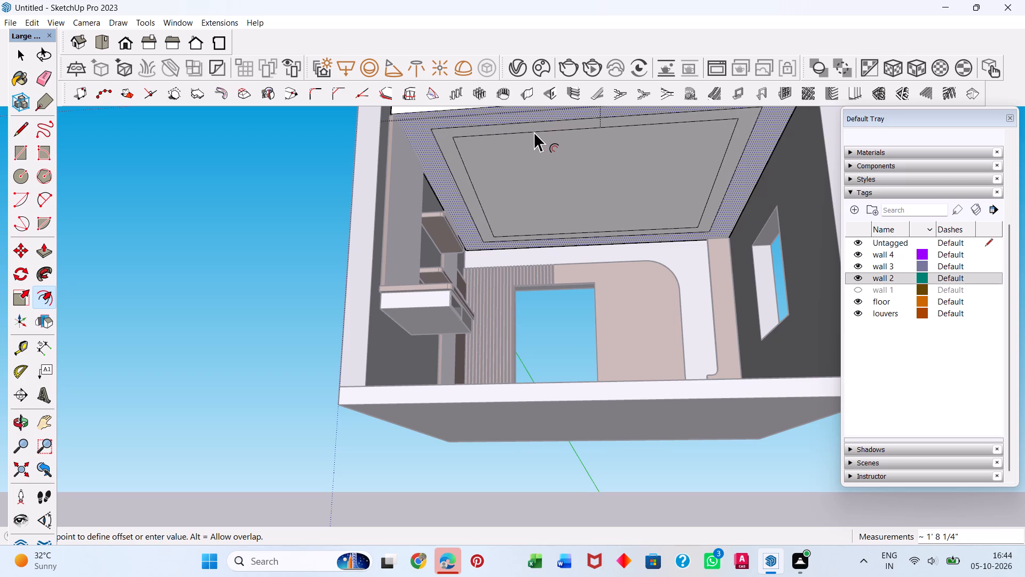
Finish the inward offset on the ceiling face at about 1' 8" to outline the inner rectangle.
left_click(533, 132)
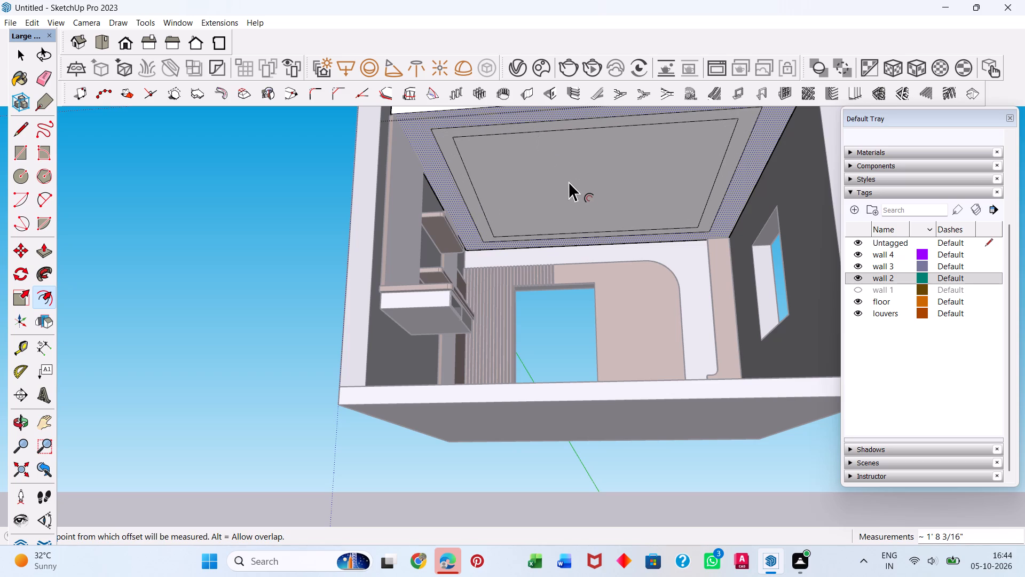
Push/Pull the narrow ring face between the two ceiling rectangles upward by 4".
key("space")
left_click(461, 167)
left_click(460, 168)
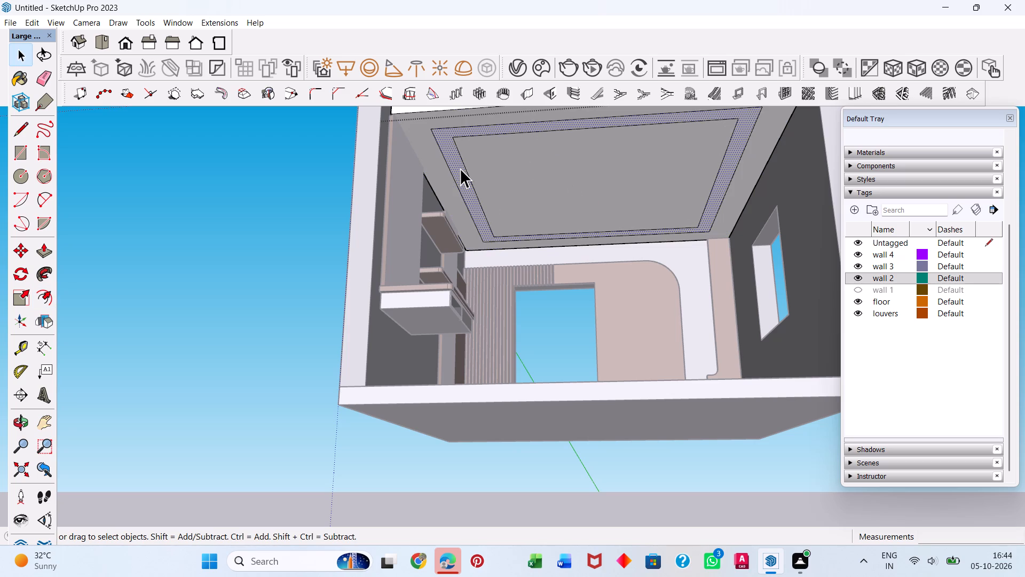
key("p")
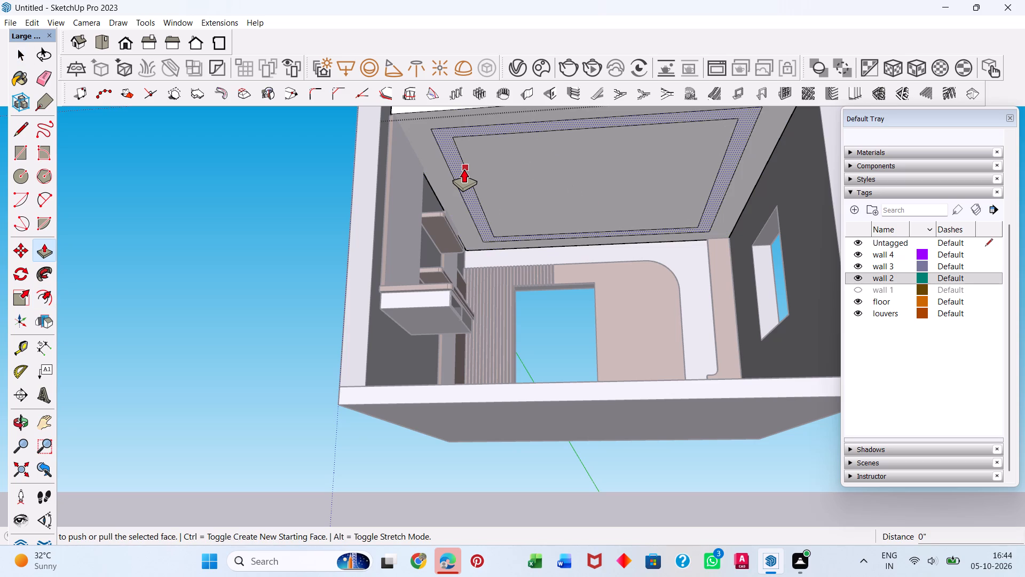
left_click(458, 170)
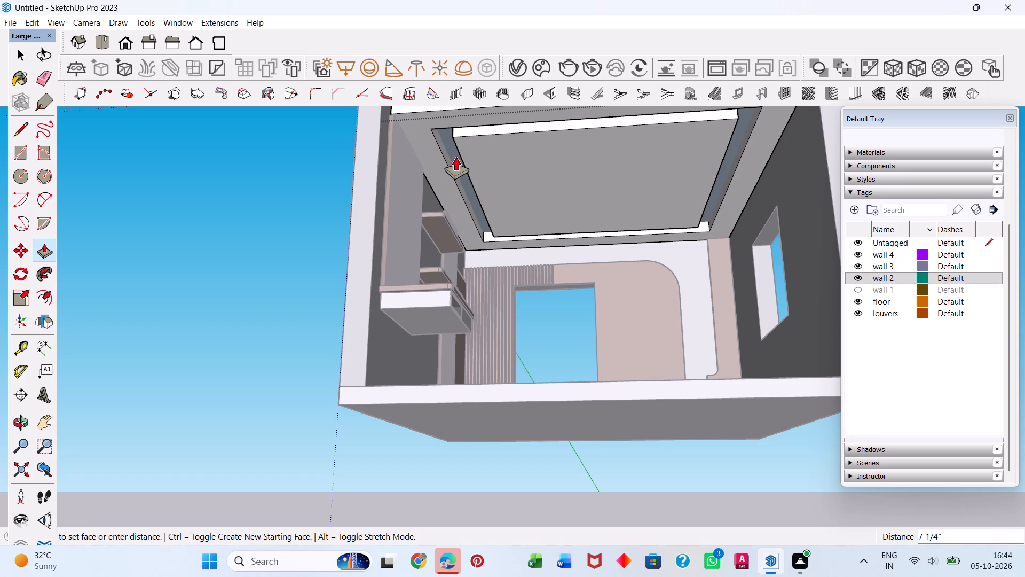
key("5")
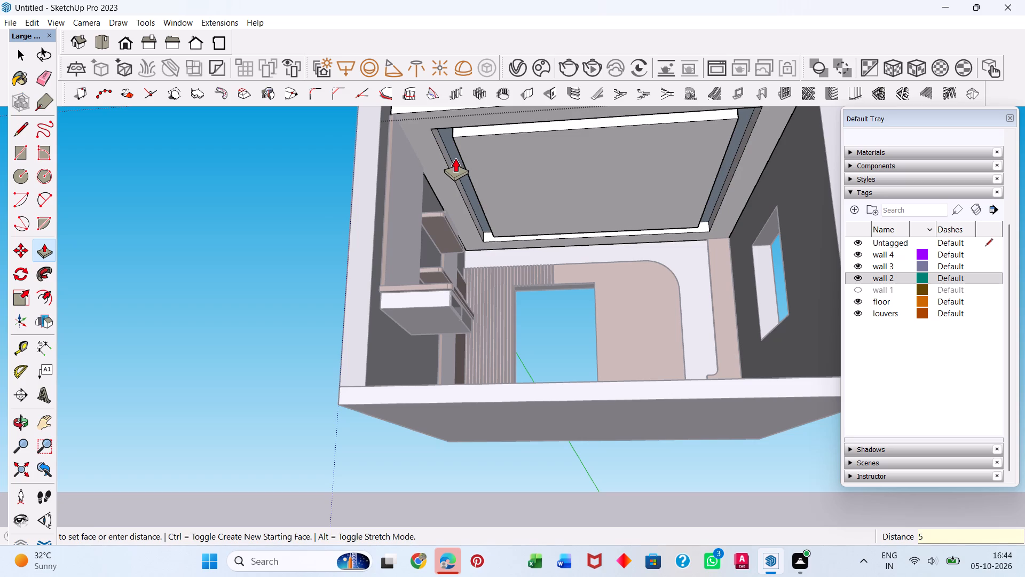
key("BackSpace")
type("4\"")
key("Return")
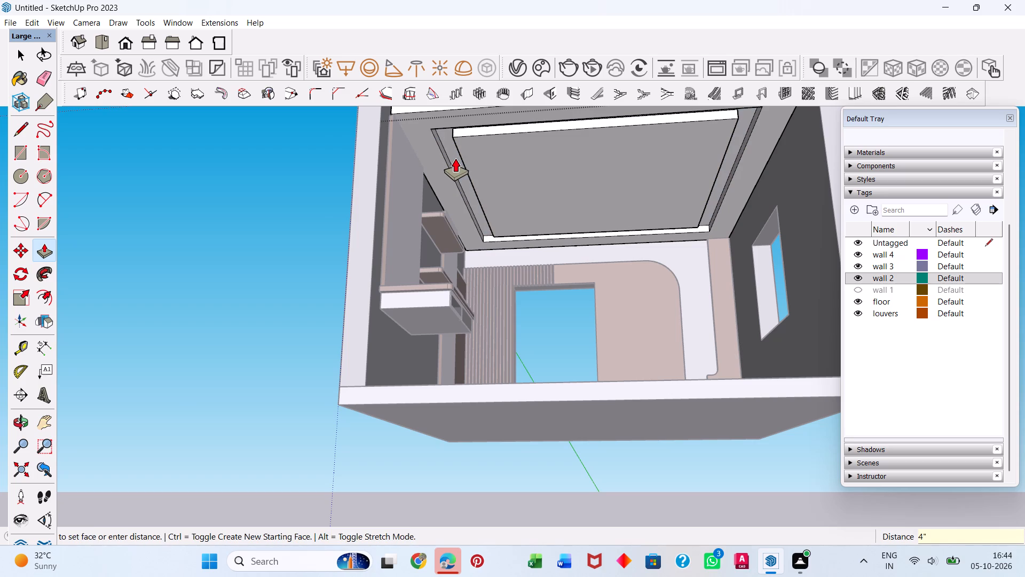
key("space")
Examine the ceiling groove's side faces and the ceiling's front edge from inside and outside the room.
scroll(448, 163, "up", 16)
middle_click_drag(460, 212, 426, 285)
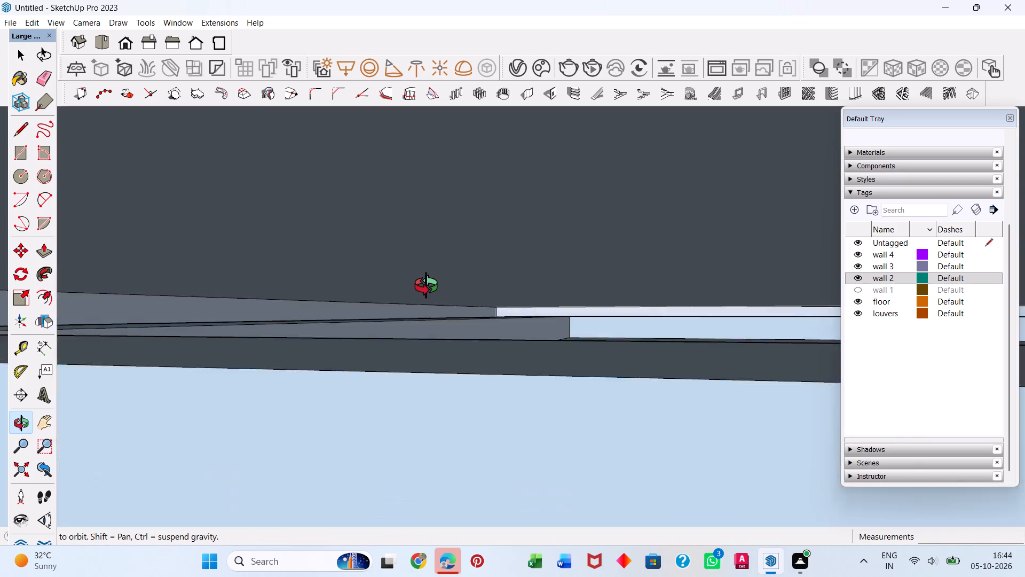
middle_click_drag(426, 285, 485, 244)
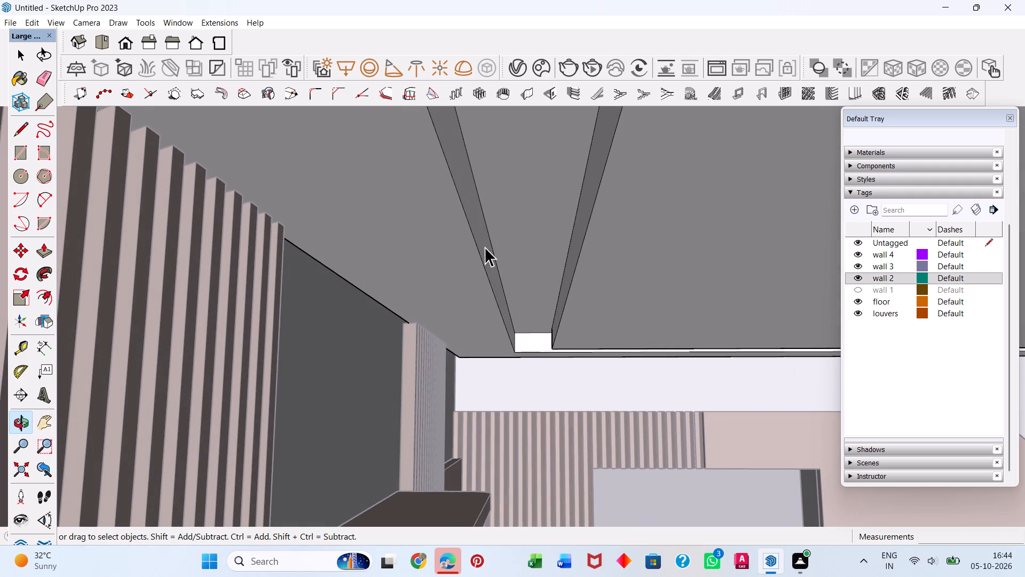
scroll(496, 261, "up", 7)
left_click(498, 292)
double_click(498, 292)
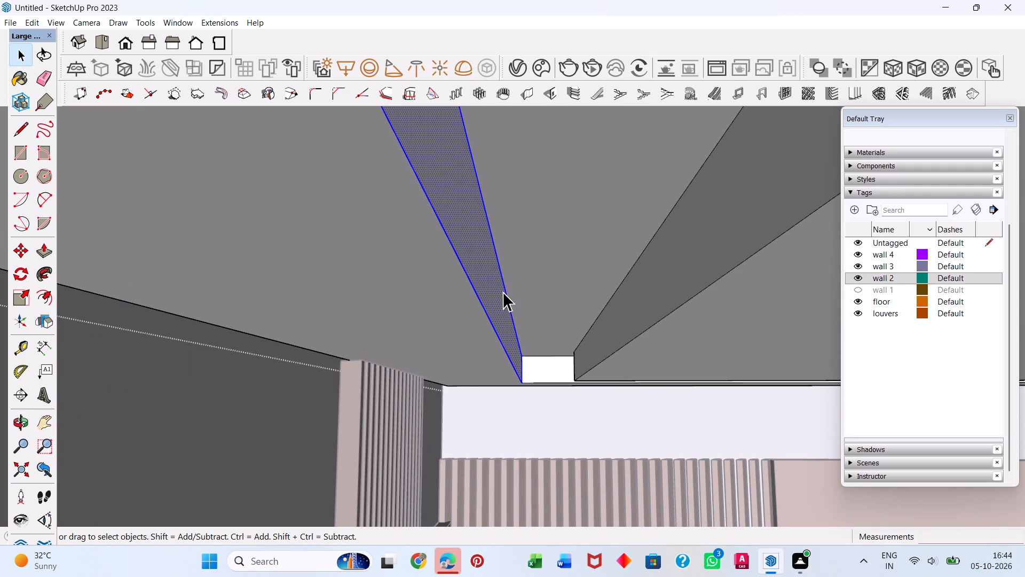
scroll(537, 313, "down", 2)
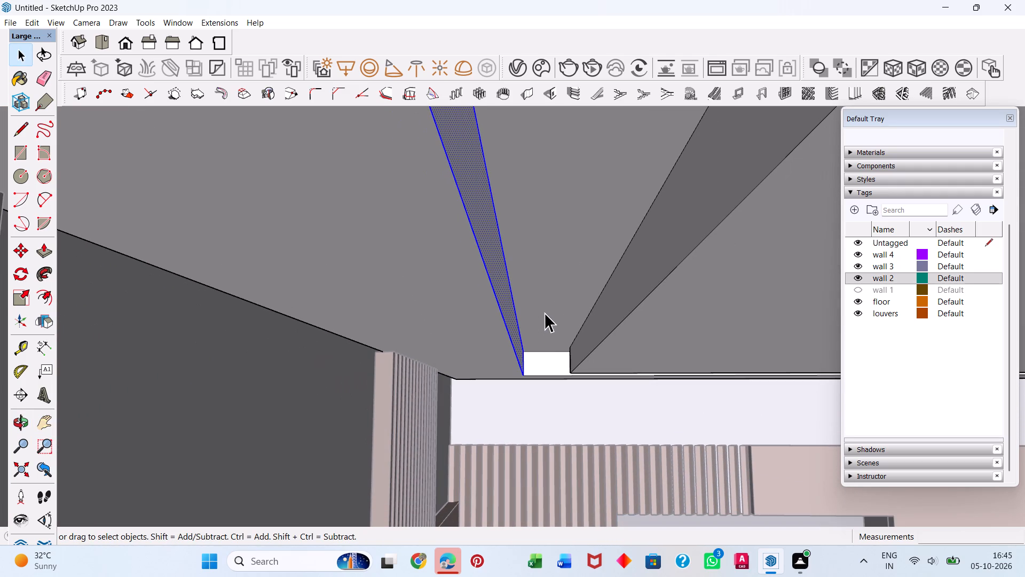
scroll(612, 329, "down", 4)
middle_click_drag(658, 297, 613, 329)
scroll(613, 329, "down", 20)
scroll(613, 329, "down", 6)
middle_click_drag(511, 342, 514, 302)
scroll(521, 326, "down", 1)
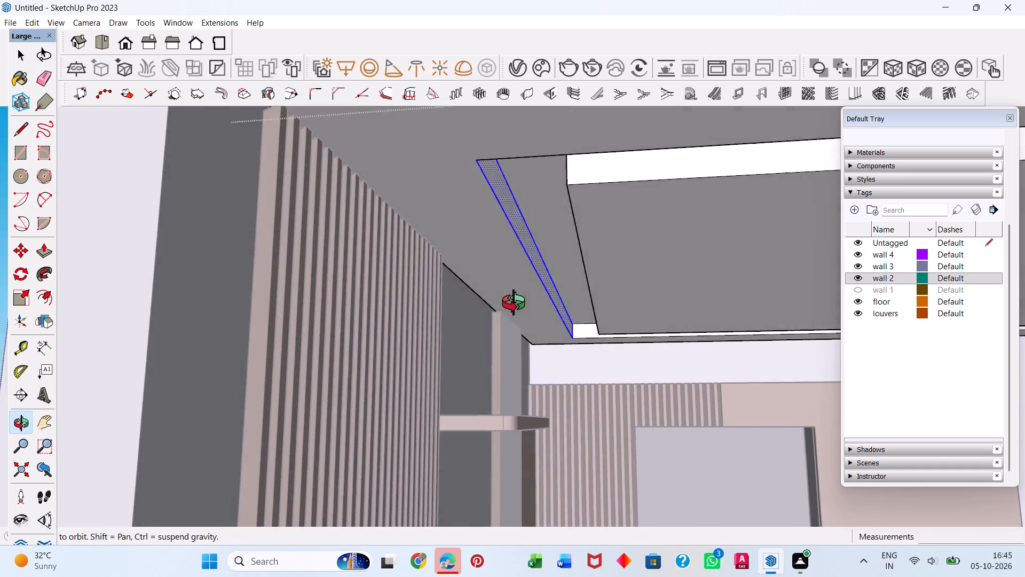
middle_click_drag(514, 302, 494, 349)
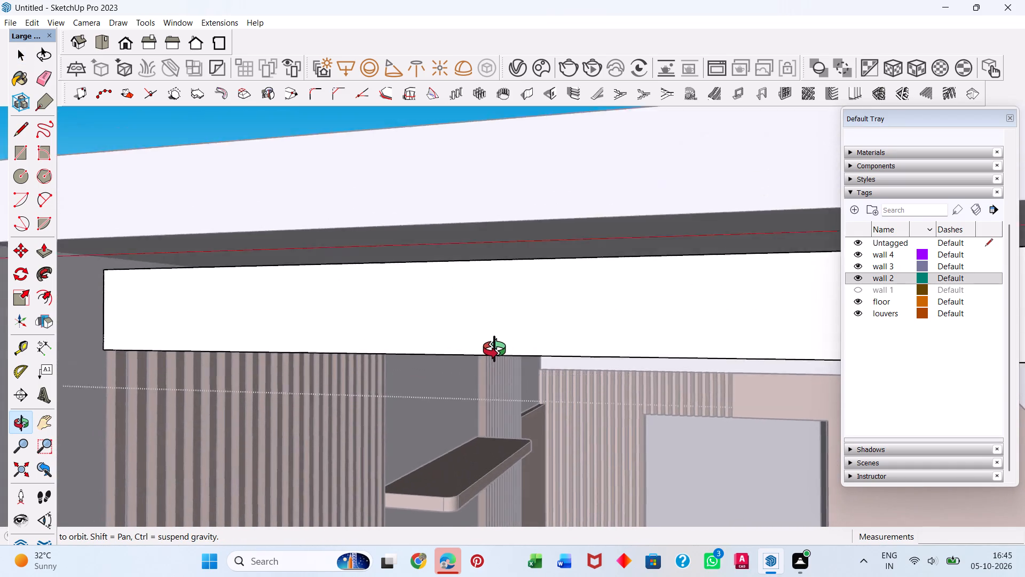
middle_click_drag(494, 349, 494, 354)
scroll(491, 347, "up", 7)
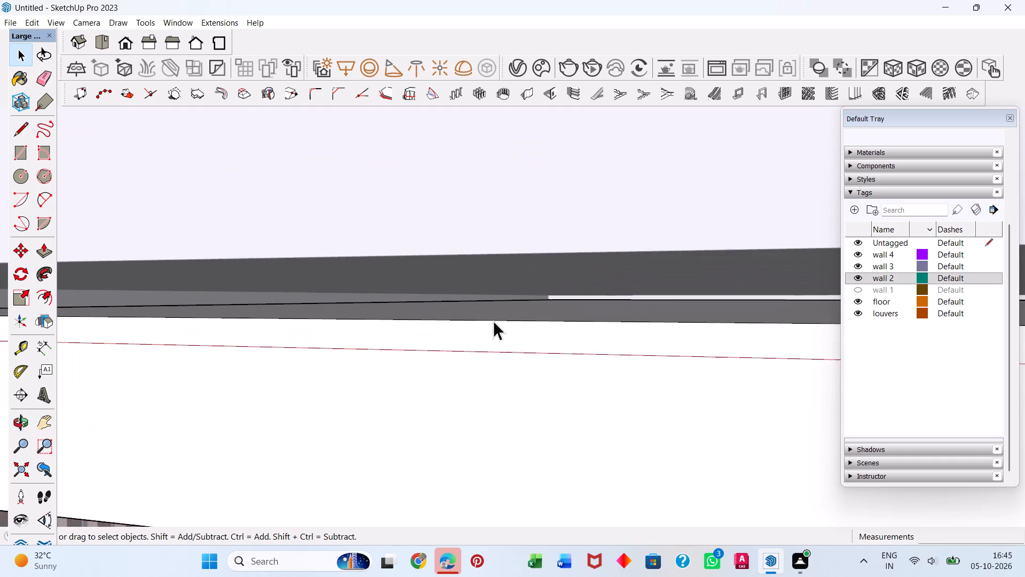
scroll(493, 321, "up", 4)
scroll(493, 321, "down", 2)
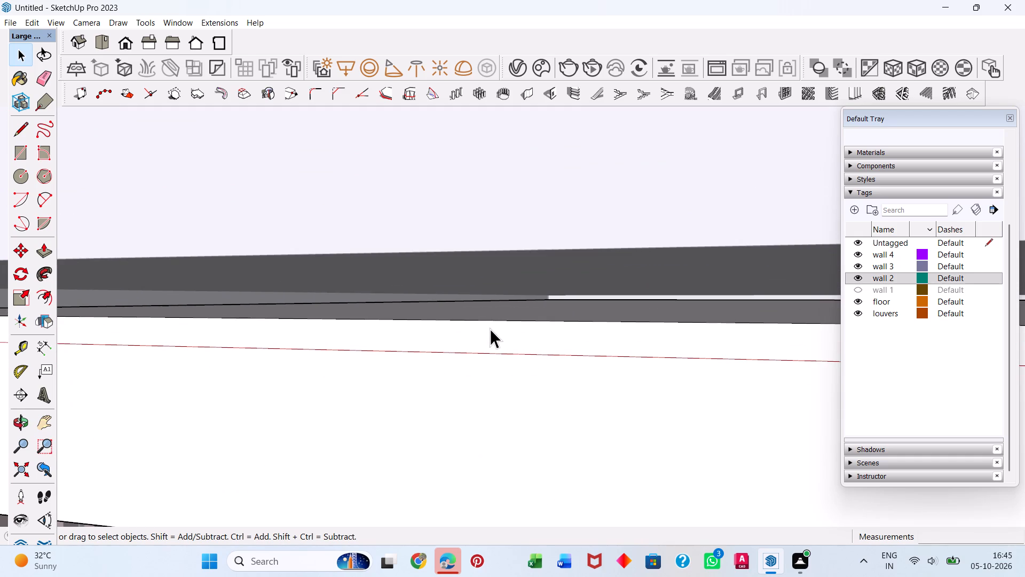
middle_click_drag(484, 341, 491, 315)
scroll(488, 310, "down", 3)
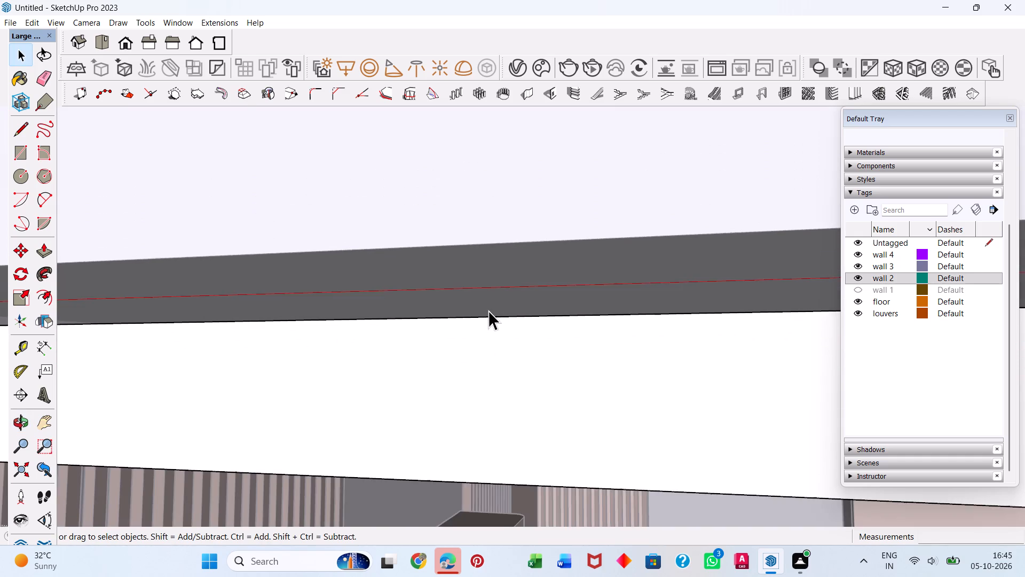
scroll(488, 310, "down", 1)
middle_click_drag(489, 367, 541, 229)
scroll(542, 227, "down", 12)
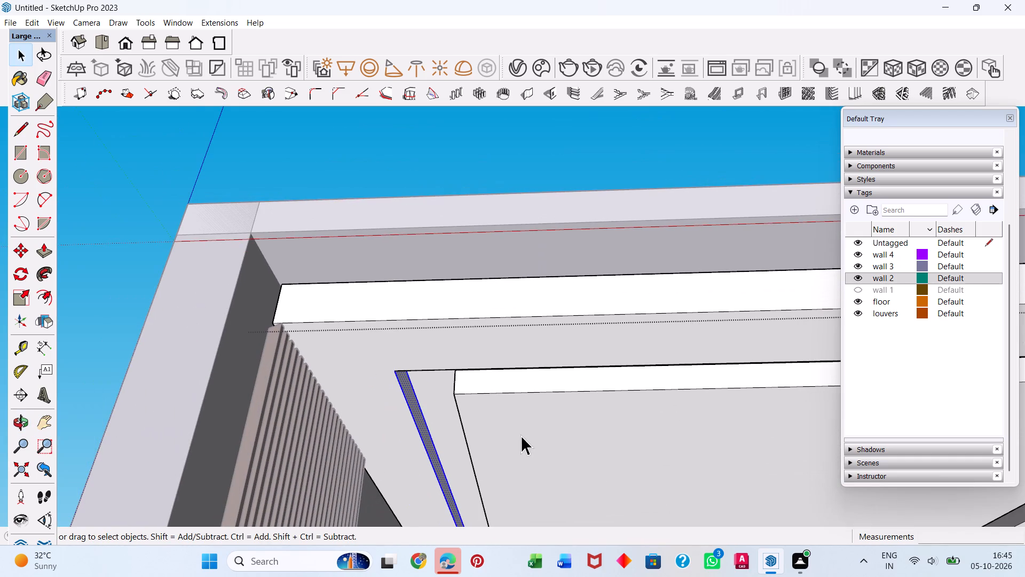
Delete the lower face of the central ceiling panel enclosed by the groove.
left_click(527, 434)
triple_click(537, 405)
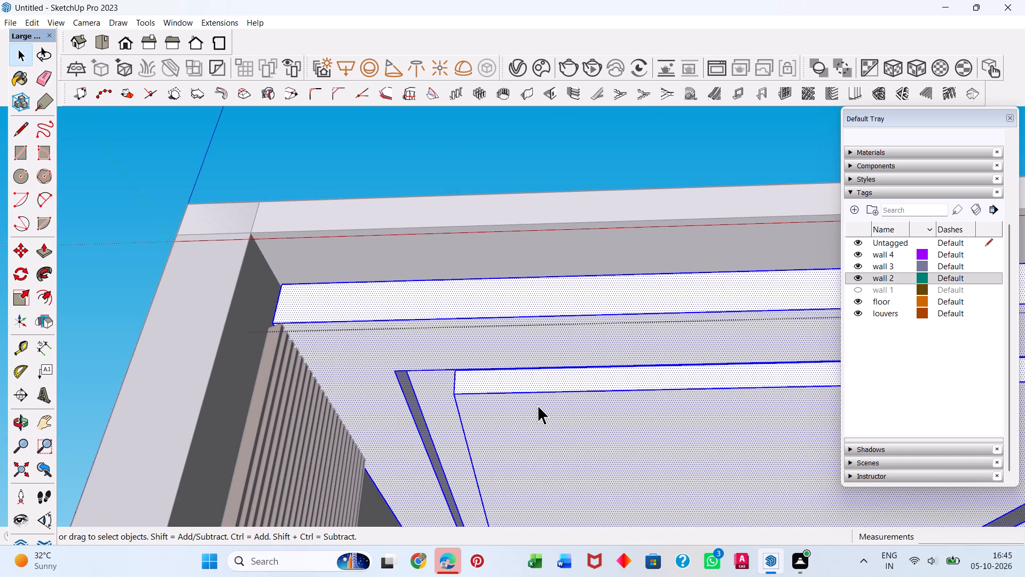
left_click(538, 405)
left_click(459, 381)
left_click(467, 388)
left_click(471, 398)
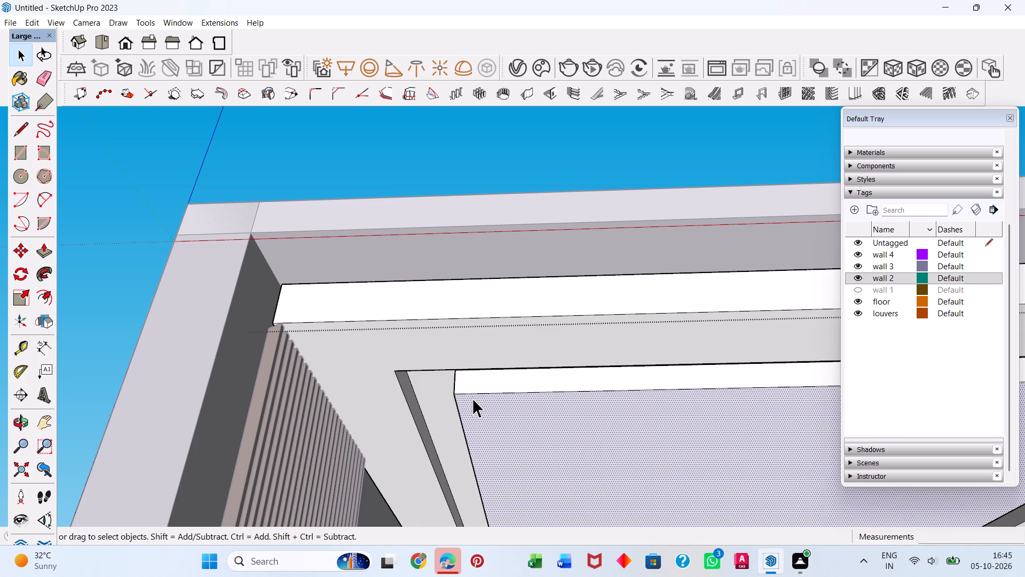
key("Delete")
Delete the leftover side faces and edges of the central ceiling panel.
left_click(492, 388)
left_click(492, 388)
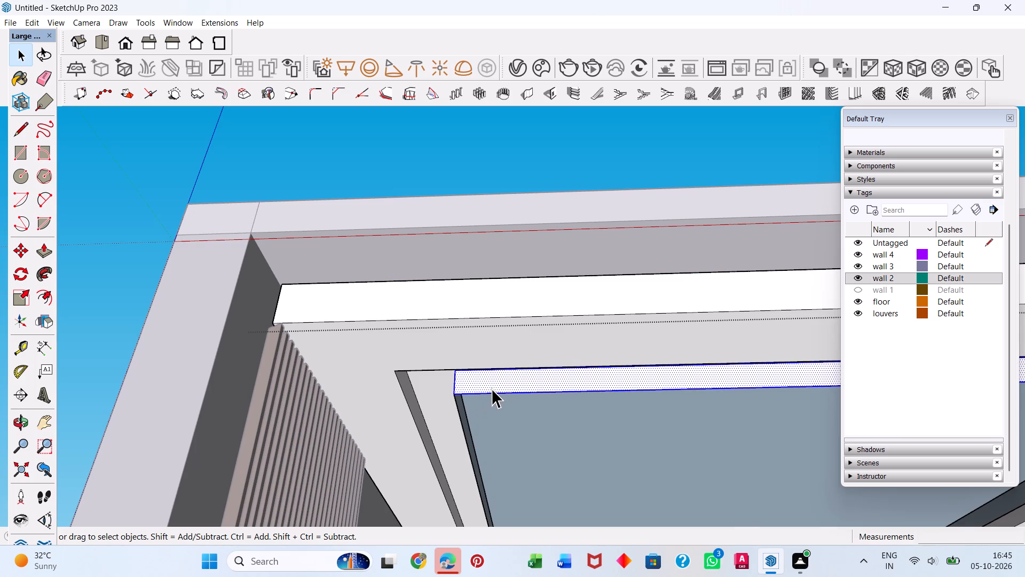
key("Delete")
double_click(461, 419)
key("Delete")
scroll(481, 409, "down", 3)
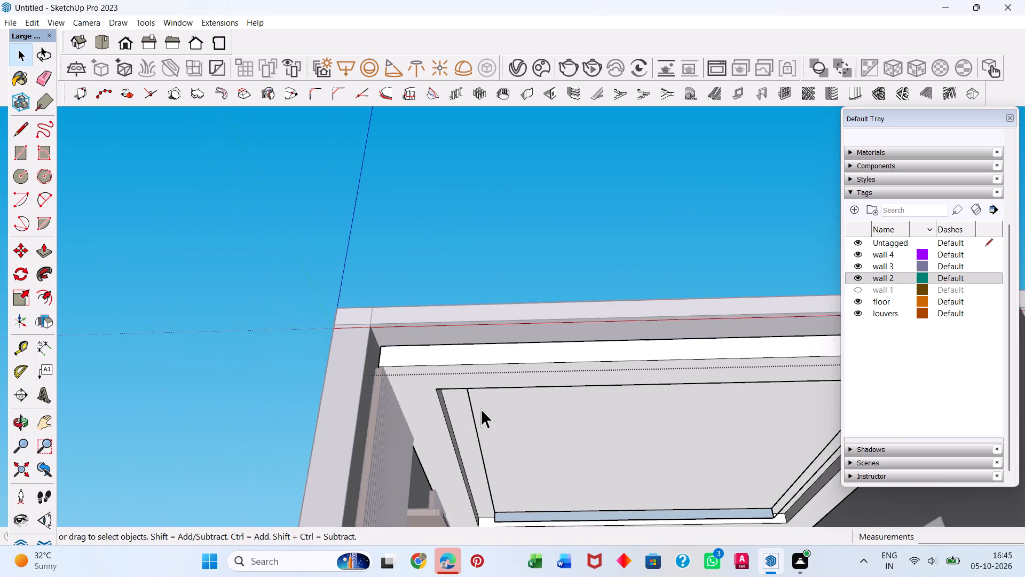
scroll(481, 409, "down", 7)
triple_click(573, 489)
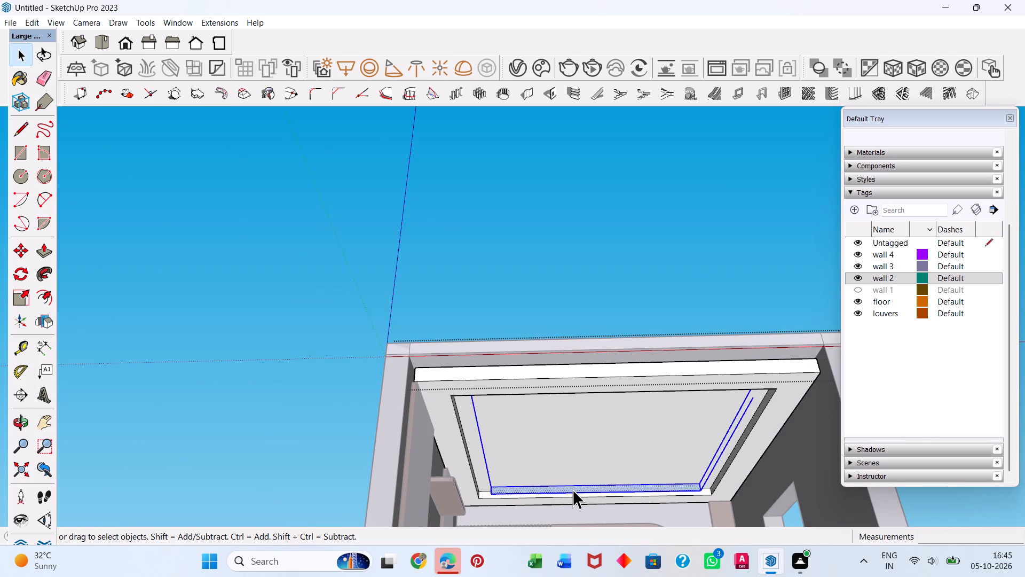
key("Delete")
Adjust the recessed ceiling face inside the frame freehand with Push/Pull to change the recess depth.
middle_click_drag(510, 449, 382, 516)
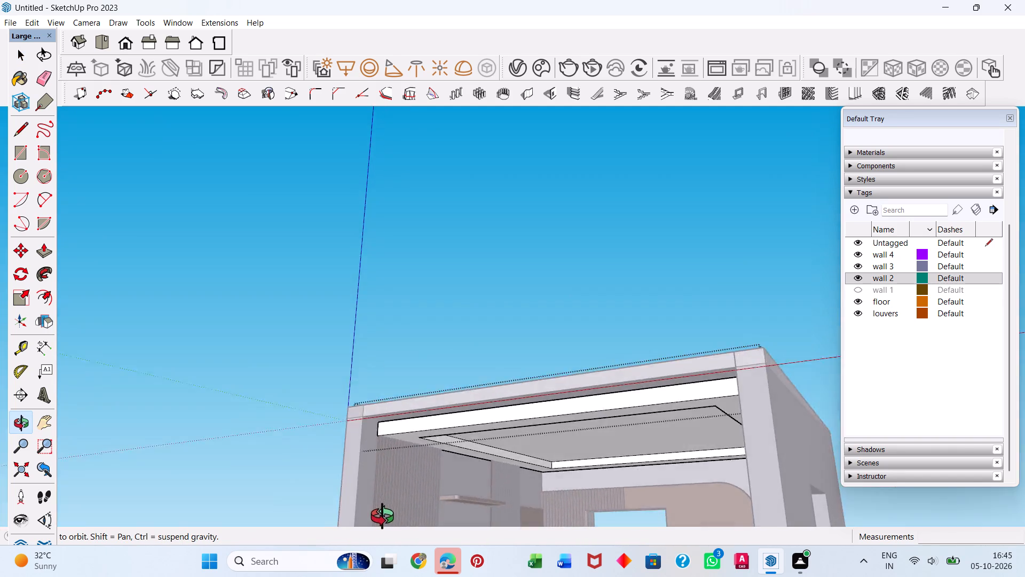
middle_click_drag(382, 516, 514, 531)
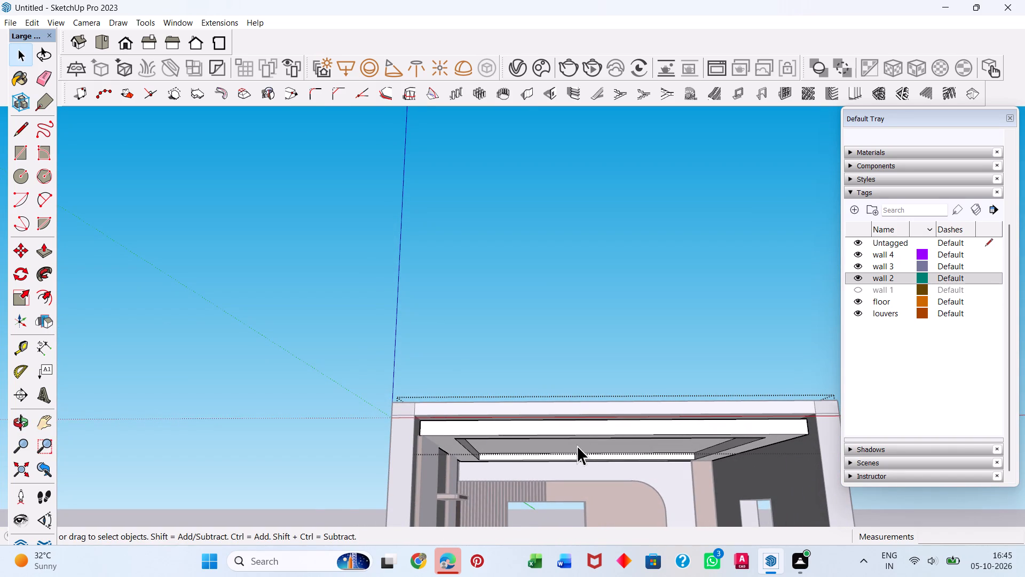
scroll(554, 446, "up", 3)
left_click(532, 447)
scroll(529, 445, "up", 1)
middle_click_drag(529, 445, 509, 341)
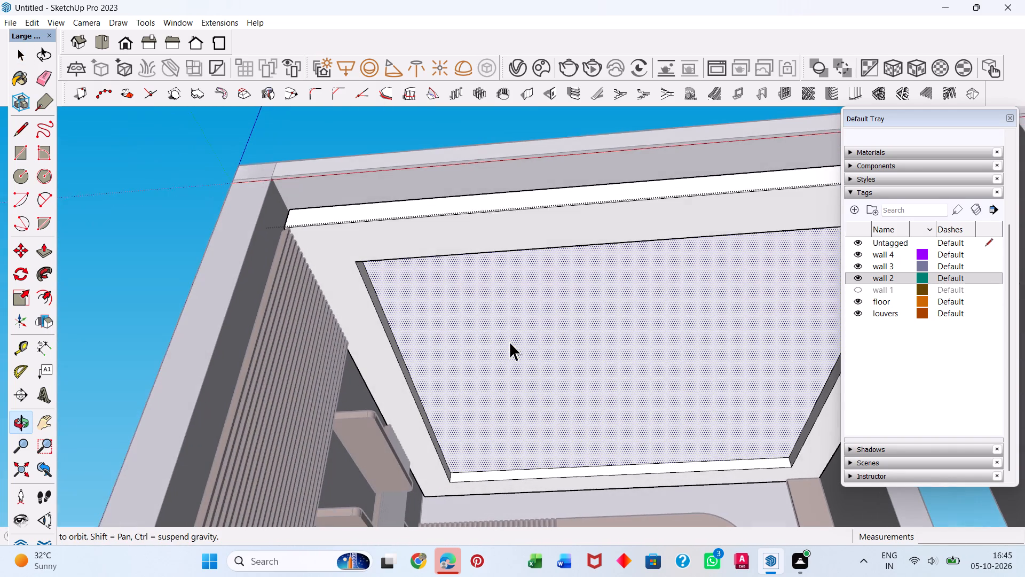
key("p")
left_click(504, 353)
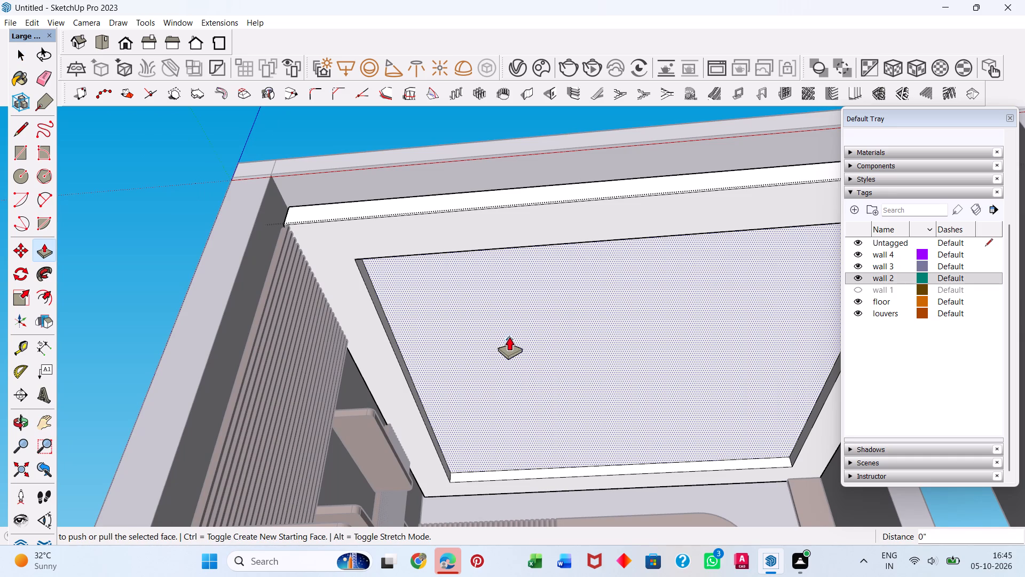
left_click(519, 395)
middle_click_drag(524, 344, 508, 458)
left_click_drag(527, 410, 533, 380)
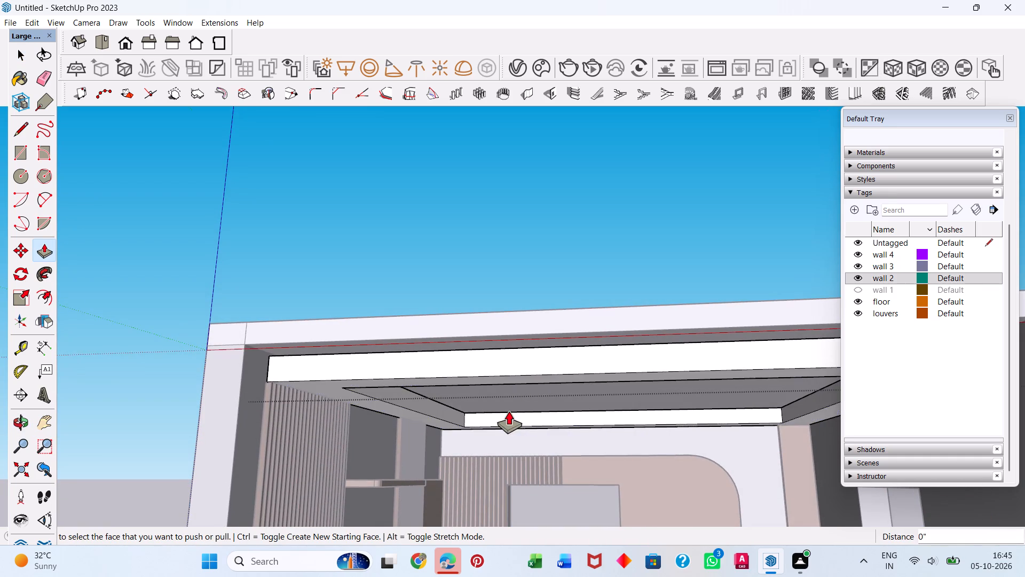
scroll(509, 411, "up", 2)
middle_click_drag(509, 411, 525, 267)
left_click(527, 295)
Examine the ceiling recess, its front edge and the gap below the roof slab from several angles.
scroll(531, 295, "up", 1)
middle_click_drag(531, 298, 466, 455)
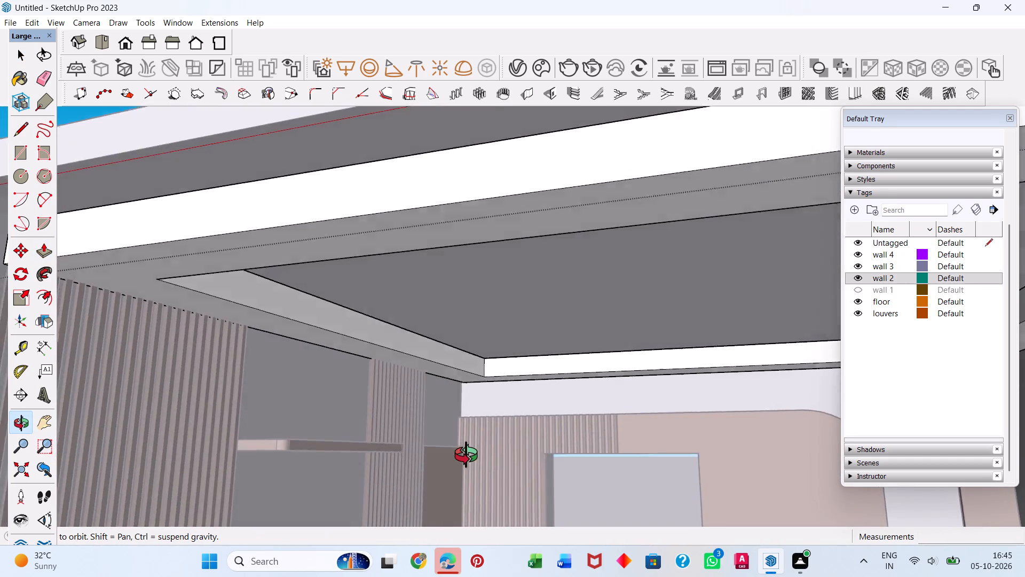
middle_click_drag(466, 455, 455, 507)
scroll(506, 371, "up", 9)
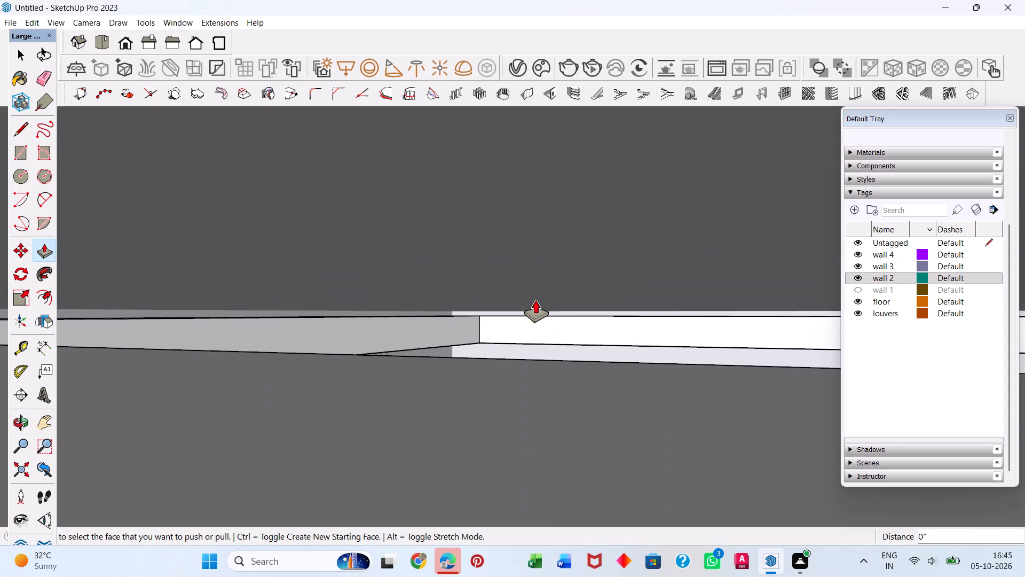
scroll(535, 300, "up", 2)
middle_click_drag(517, 375, 526, 355)
scroll(515, 402, "up", 1)
scroll(526, 355, "down", 1)
key("space")
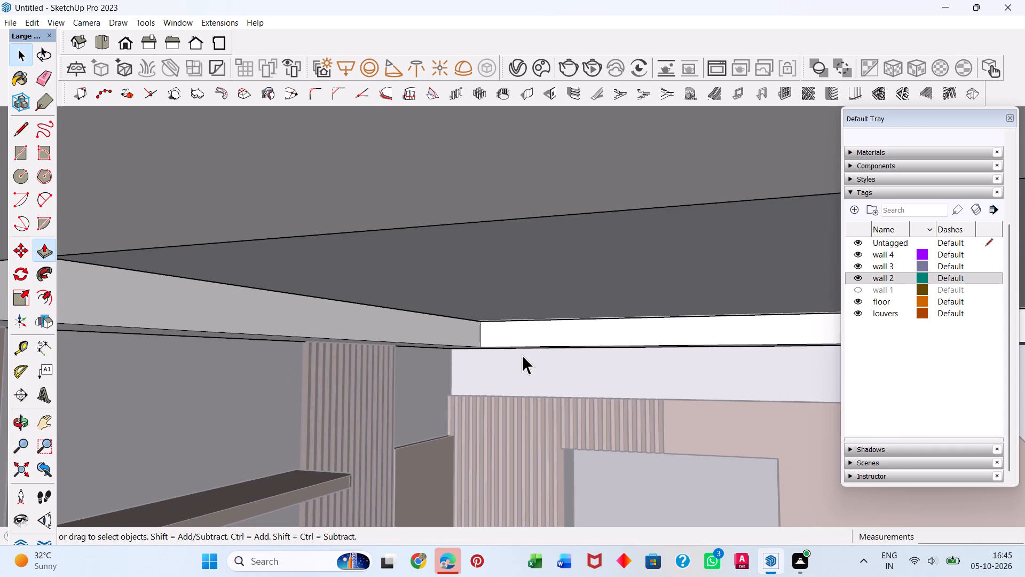
scroll(357, 307, "down", 10)
scroll(204, 295, "up", 2)
middle_click_drag(204, 295, 301, 285)
scroll(204, 295, "up", 1)
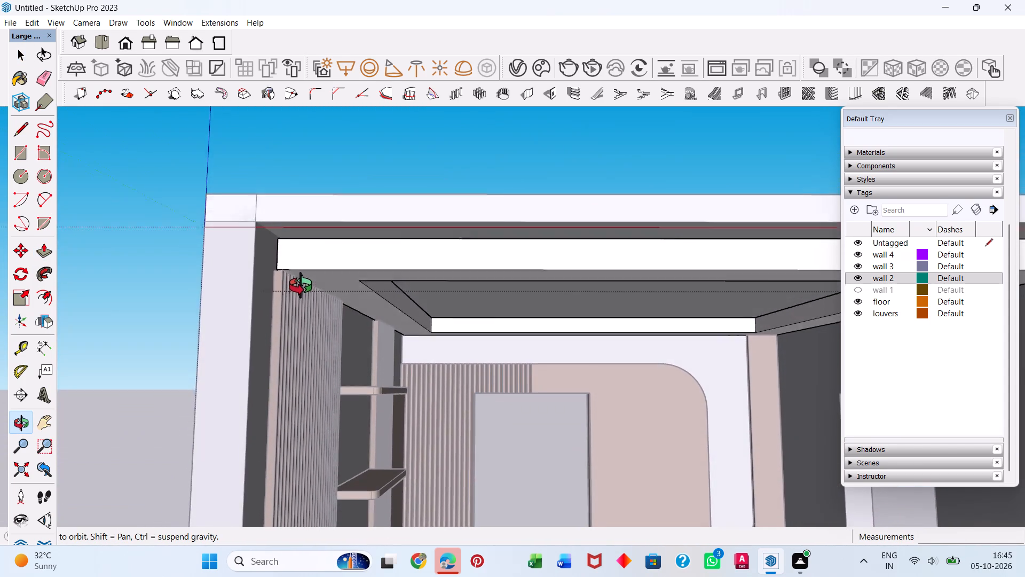
middle_click_drag(301, 285, 299, 298)
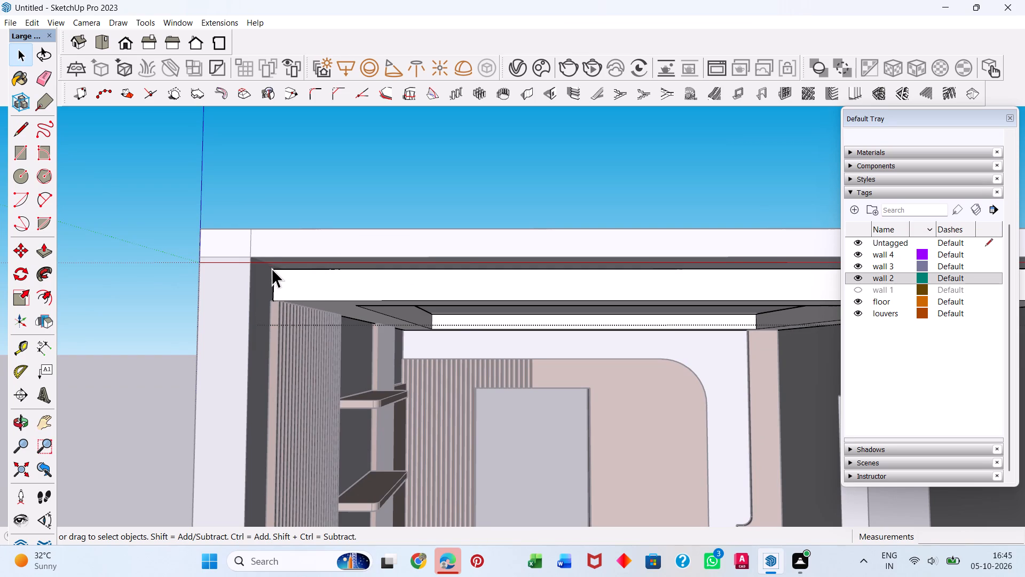
scroll(291, 249, "up", 8)
middle_click_drag(289, 252, 272, 201)
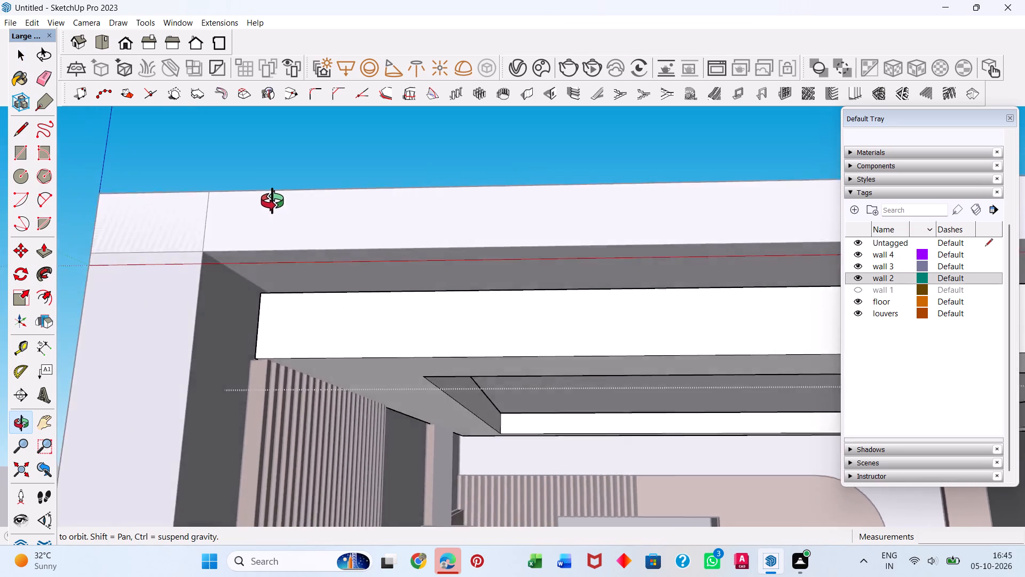
middle_click_drag(272, 201, 264, 273)
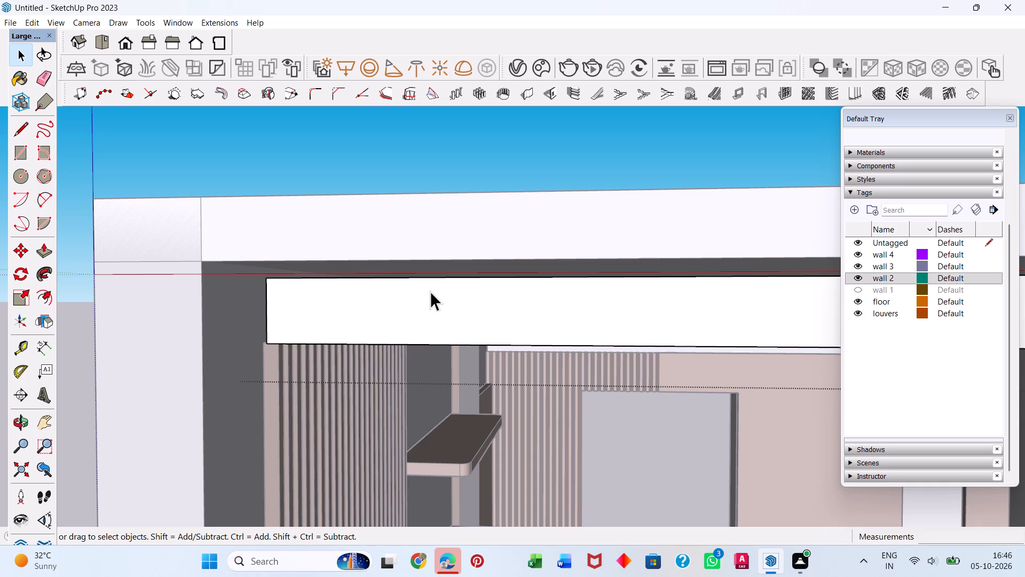
scroll(415, 315, "down", 10)
middle_click_drag(429, 288, 263, 232)
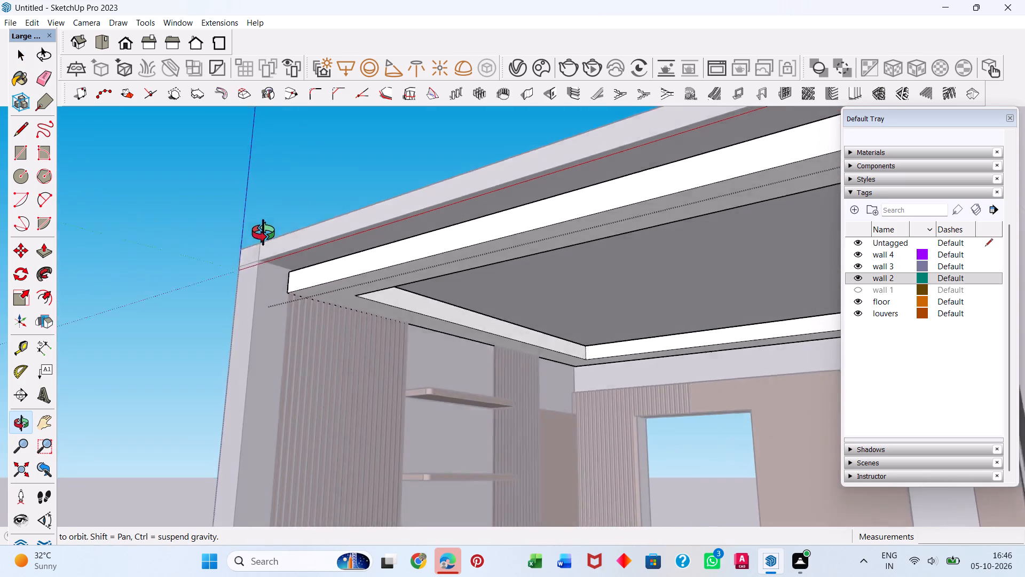
middle_click_drag(263, 232, 232, 257)
middle_click_drag(377, 261, 456, 415)
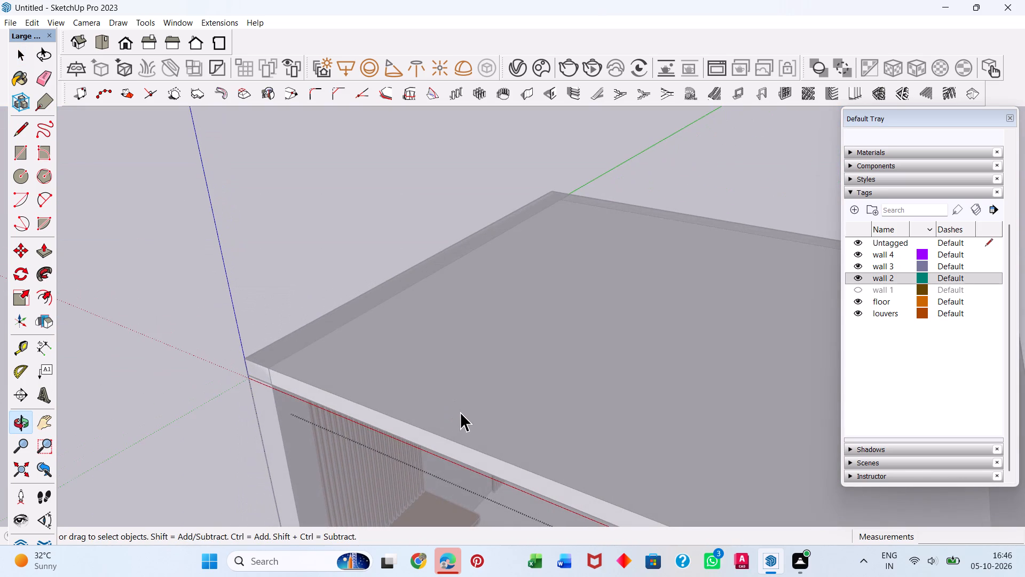
Undo the recess depth adjustment and the deletions of the central ceiling panel's lower face, side faces and edges.
left_click(460, 410)
left_click(109, 294)
middle_click_drag(503, 485, 604, 313)
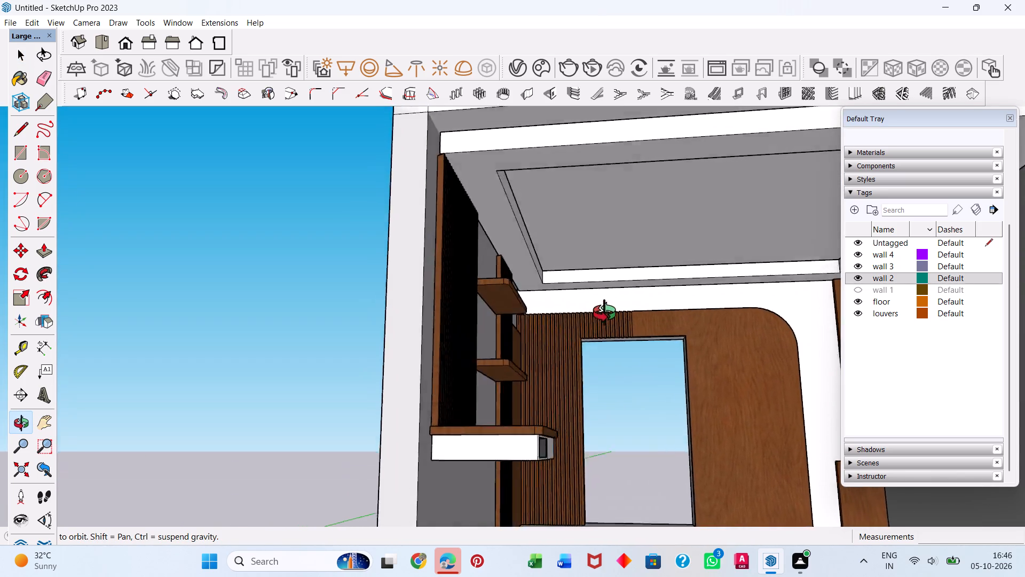
middle_click_drag(604, 313, 605, 329)
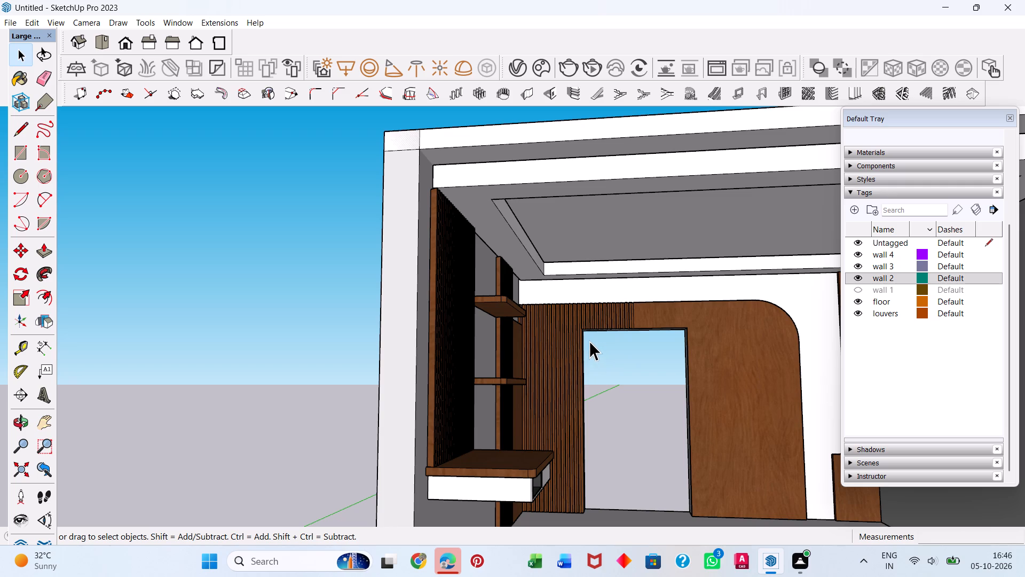
middle_click_drag(507, 206, 417, 126)
scroll(619, 175, "down", 10)
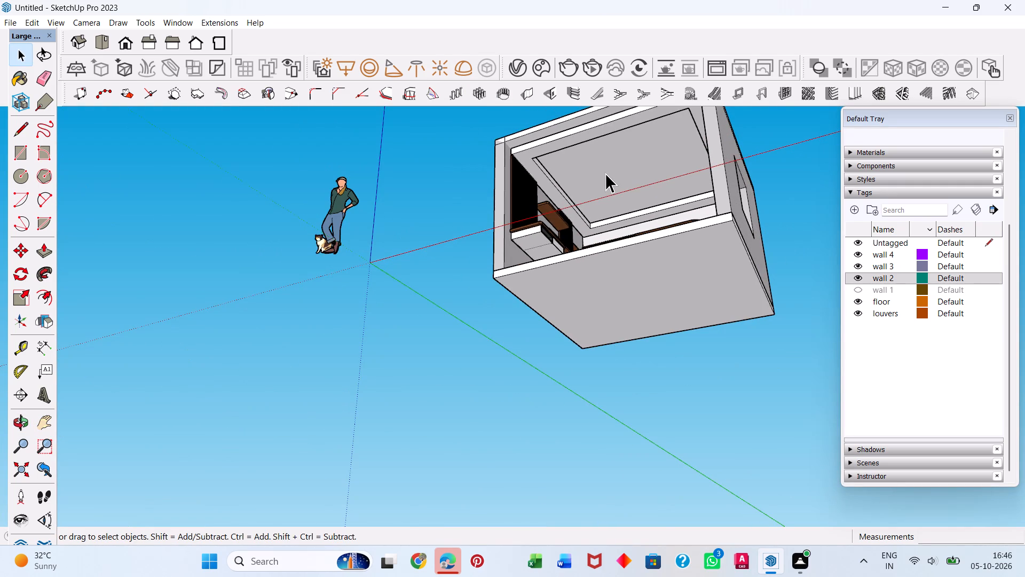
key("ctrl+z")
key("ctrl+z")
key("ctrl+z")
key("ctrl+z")
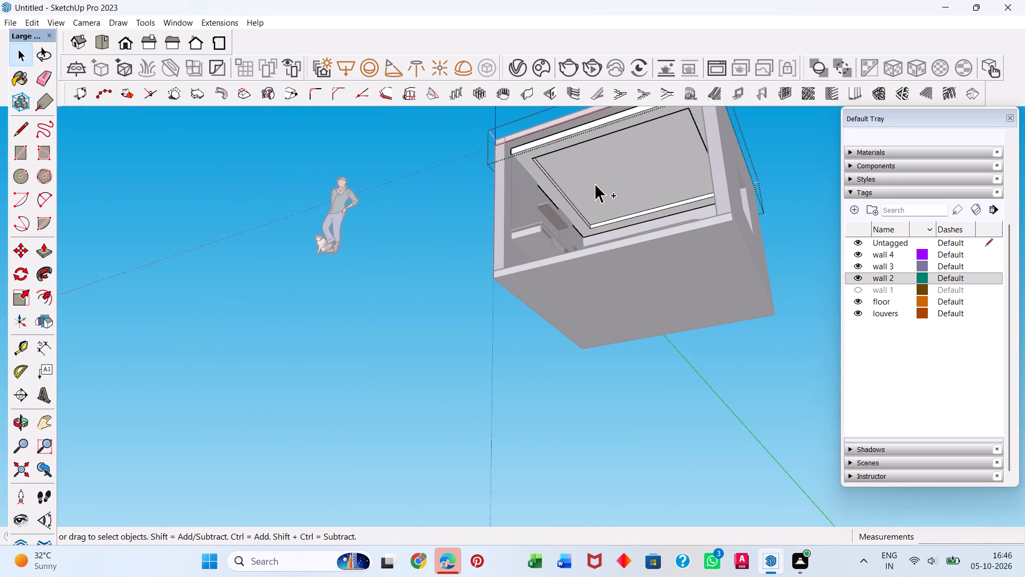
key("ctrl+z")
key("ctrl+z")
key("ctrl+z")
key("ctrl+z")
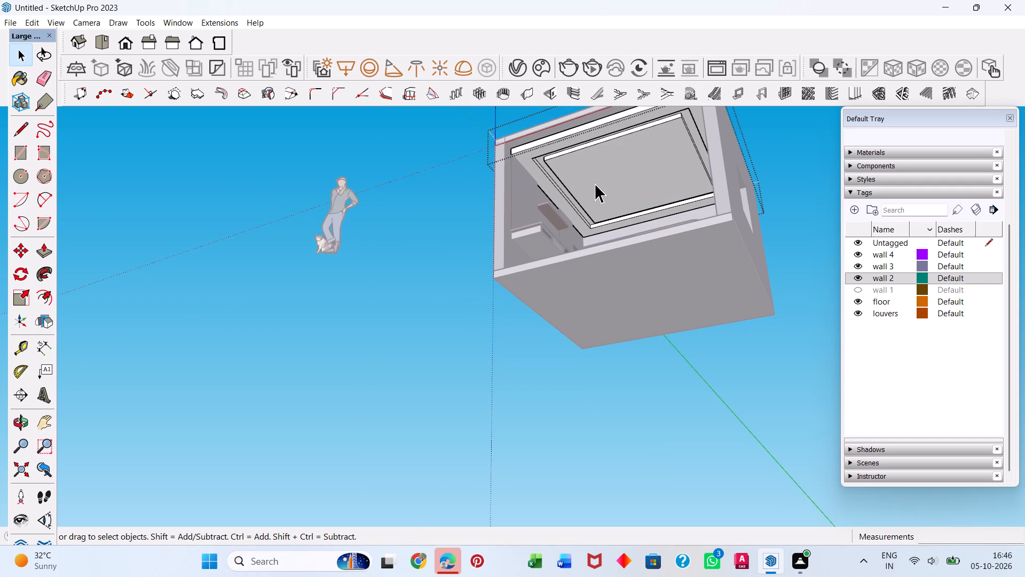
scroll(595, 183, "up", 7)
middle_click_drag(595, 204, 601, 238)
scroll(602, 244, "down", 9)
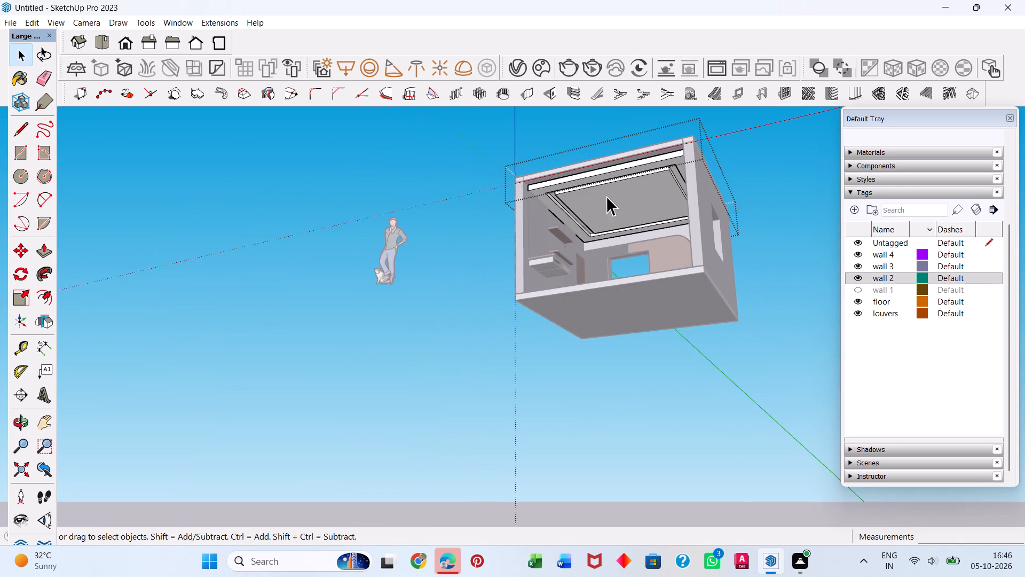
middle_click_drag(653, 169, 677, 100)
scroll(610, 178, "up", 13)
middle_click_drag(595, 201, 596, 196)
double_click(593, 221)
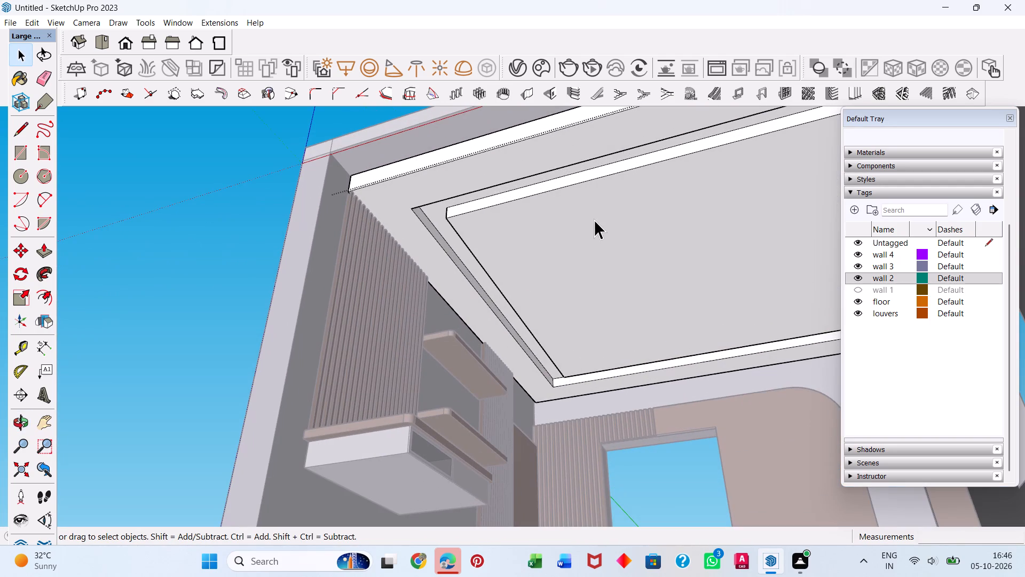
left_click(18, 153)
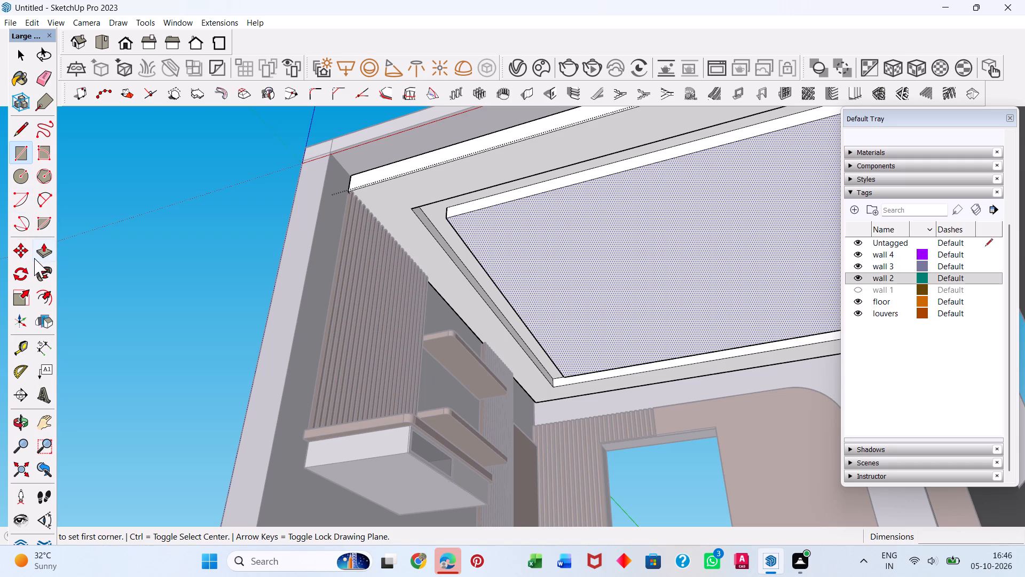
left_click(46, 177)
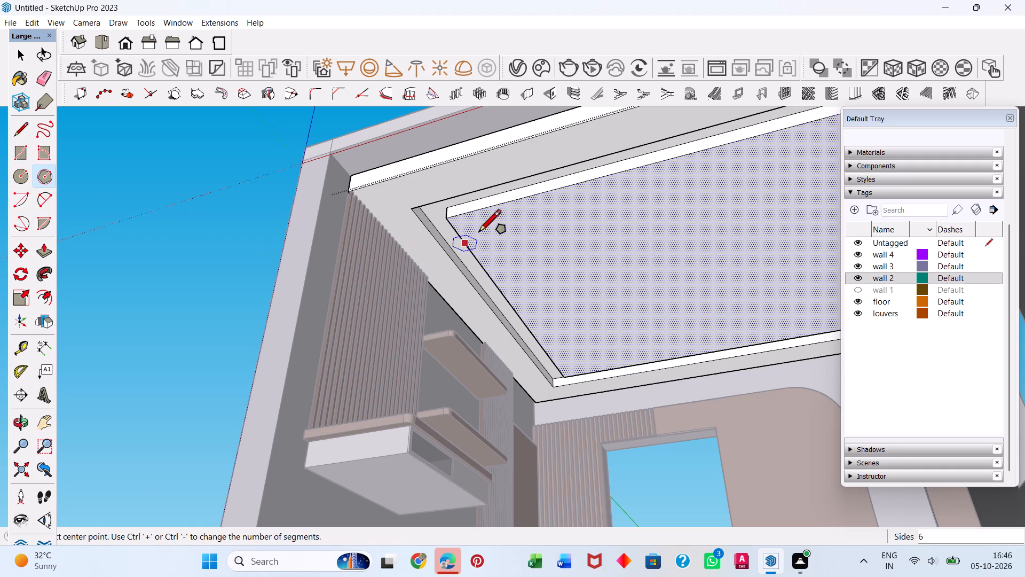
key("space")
Add two crossing Tape Measure guides through the midpoints of the central ceiling panel's sides to mark its centre.
left_click(23, 344)
left_click(514, 307)
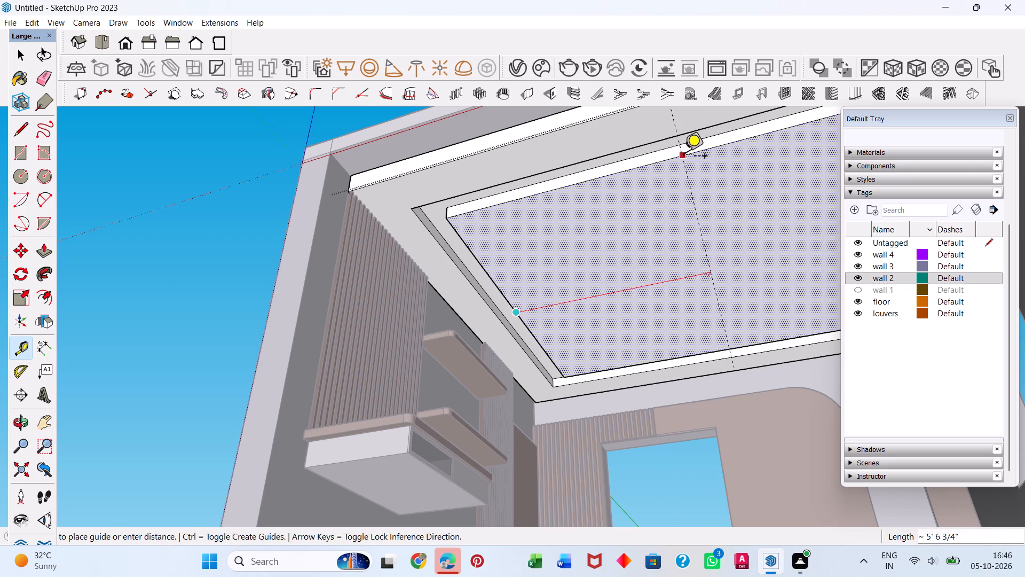
scroll(547, 185, "down", 4)
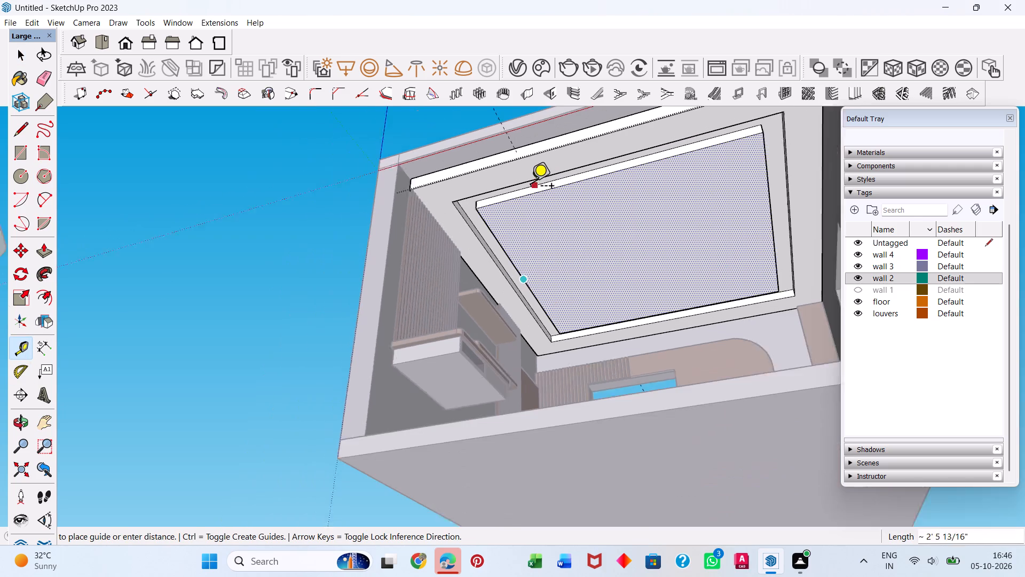
scroll(531, 188, "down", 1)
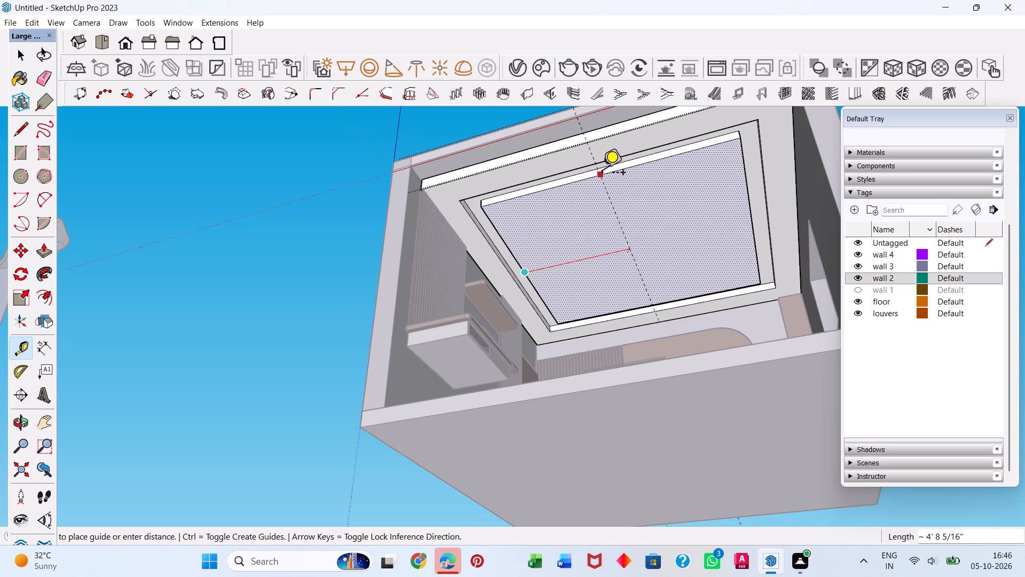
left_click(602, 174)
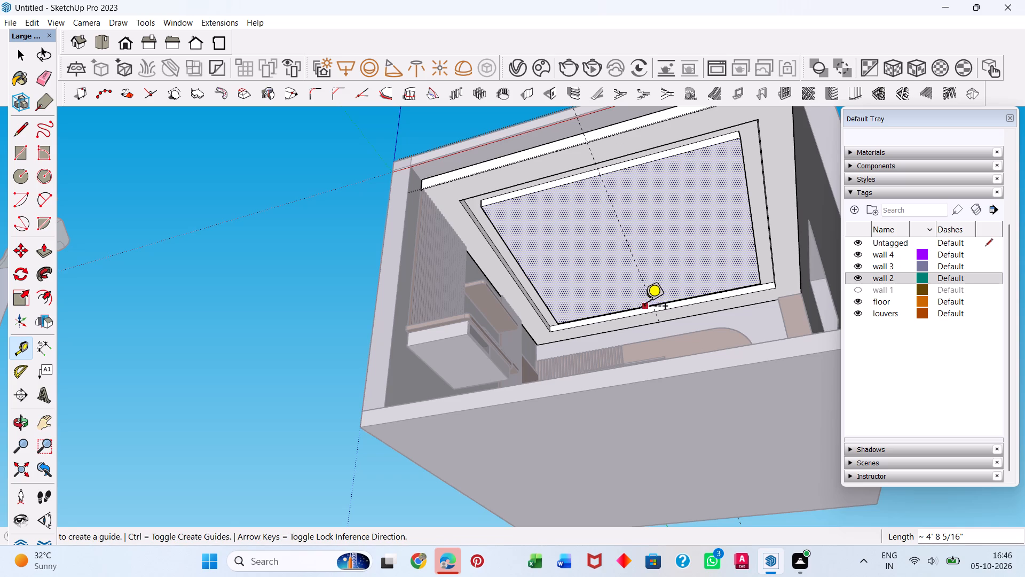
left_click(642, 308)
left_click(563, 254)
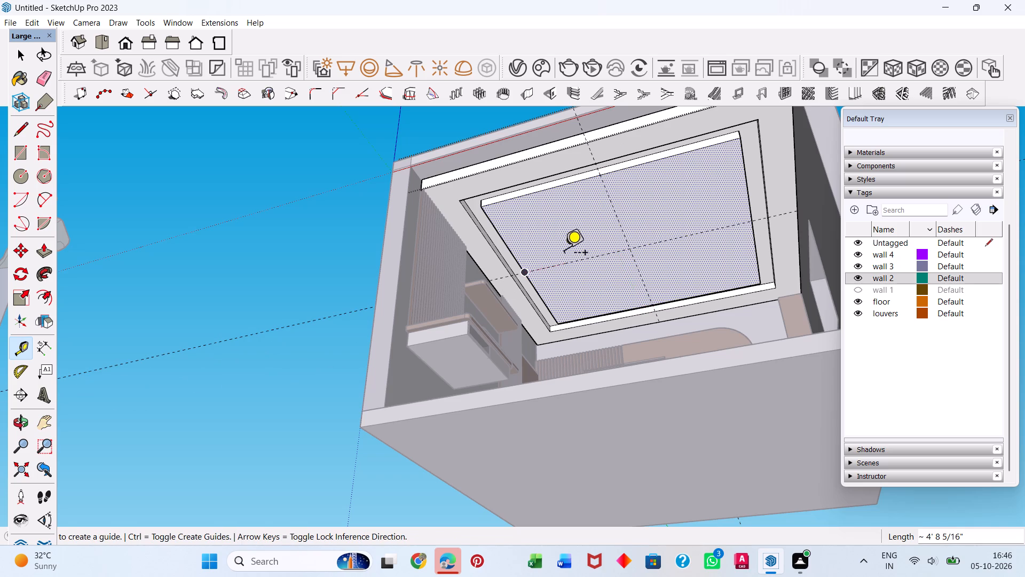
key("space")
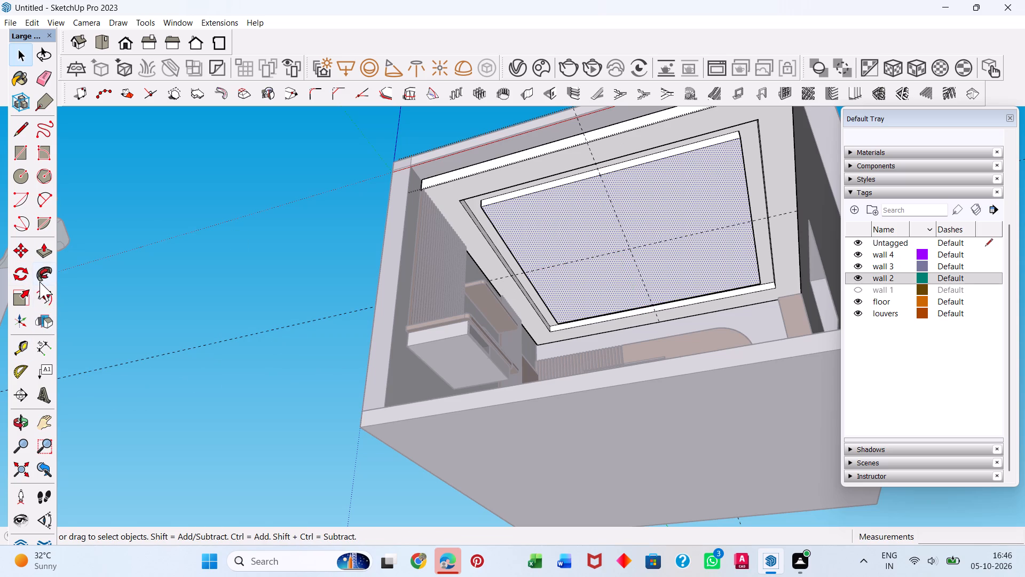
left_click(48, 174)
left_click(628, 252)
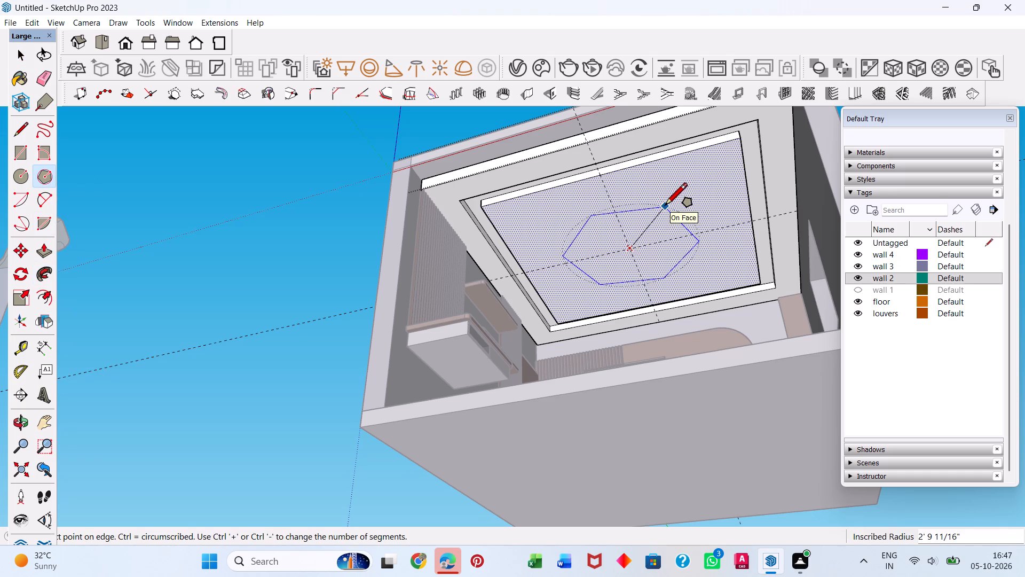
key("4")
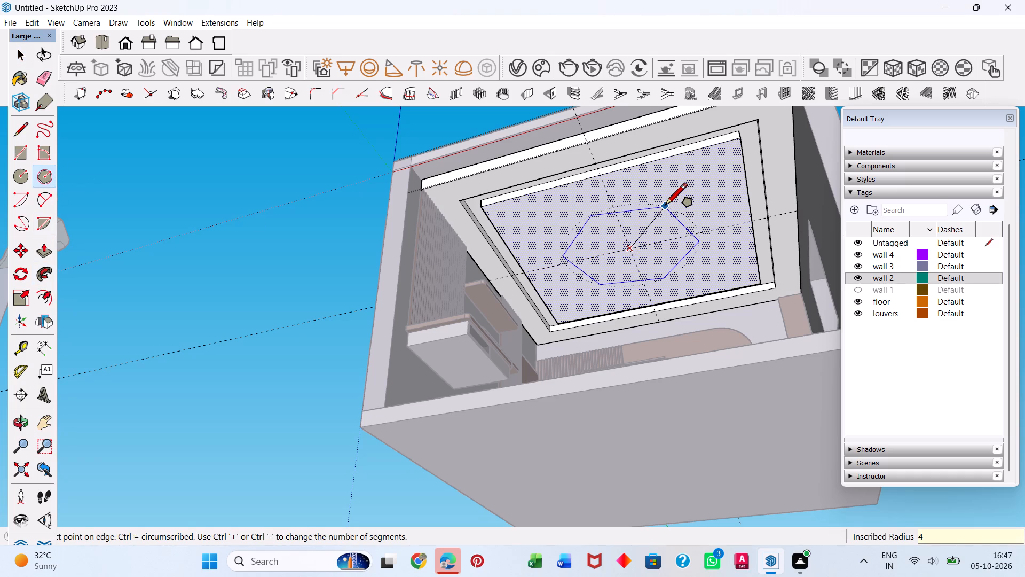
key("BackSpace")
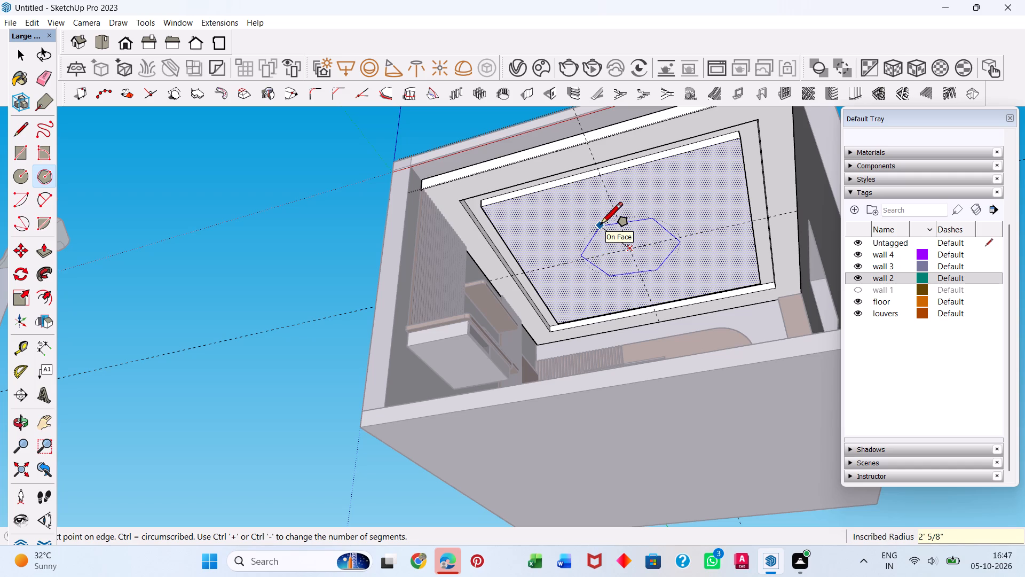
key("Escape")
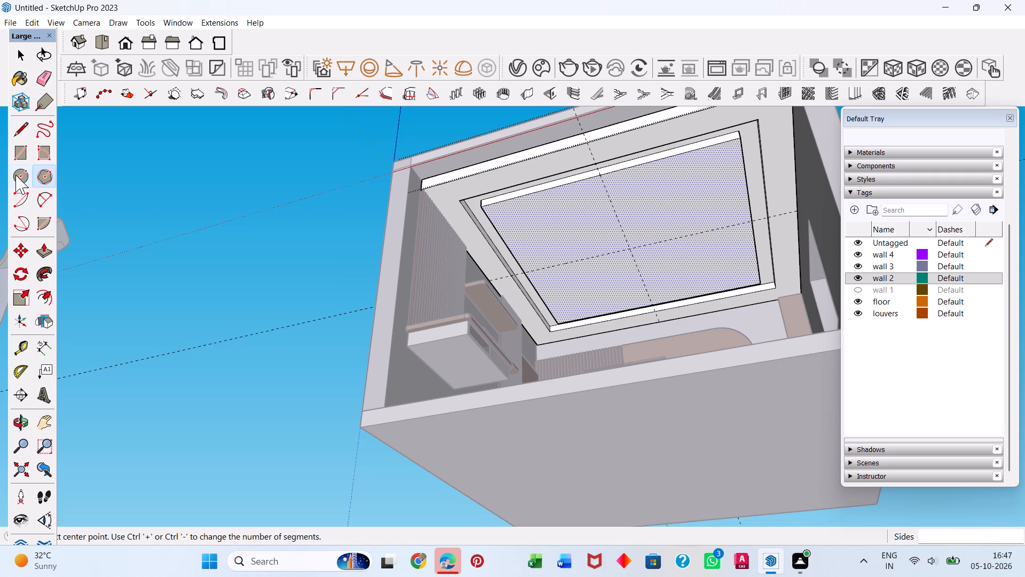
Draw a circle of about 2' 10" radius on the central ceiling panel, centred where the guides cross.
left_click(15, 175)
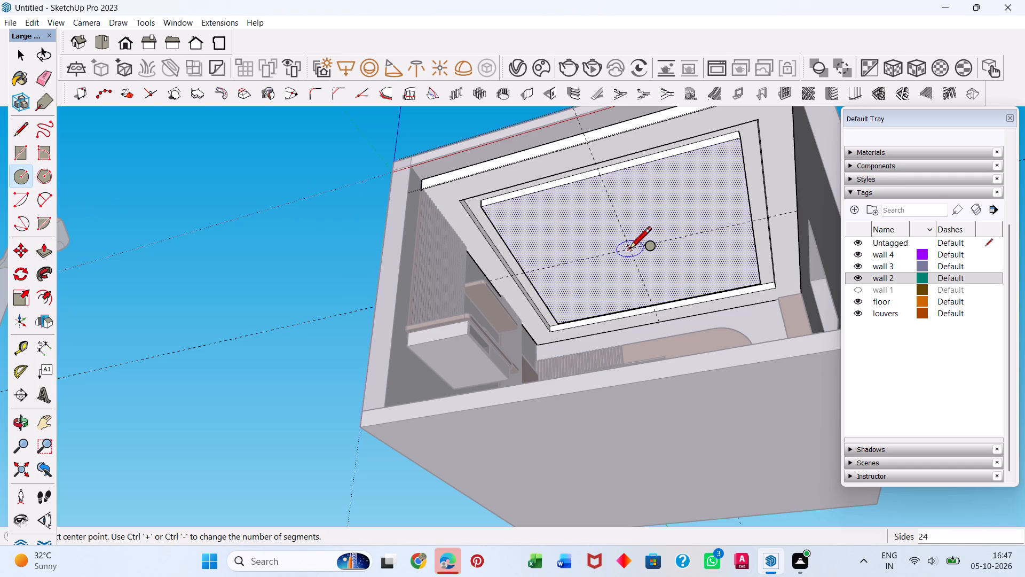
left_click(628, 251)
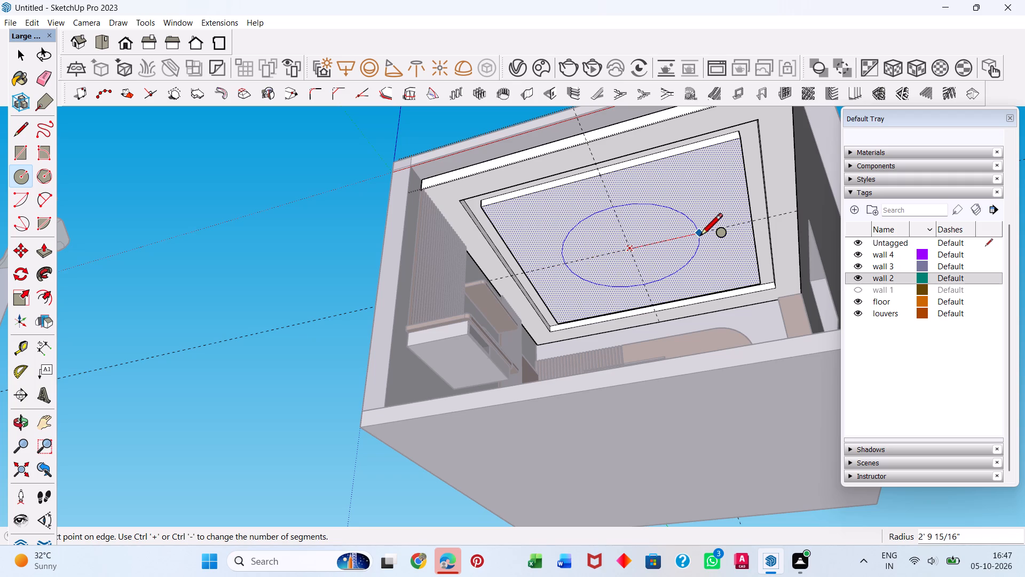
left_click(700, 237)
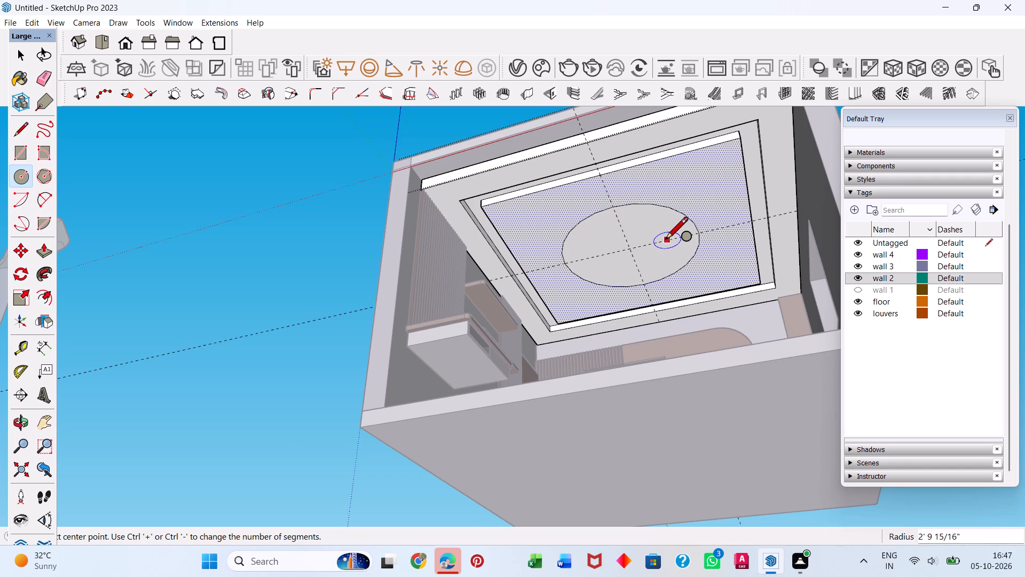
key("space")
Set the ceiling circle's segment count to 4 to turn it into a diamond, and leave the ceiling group.
left_click(664, 228)
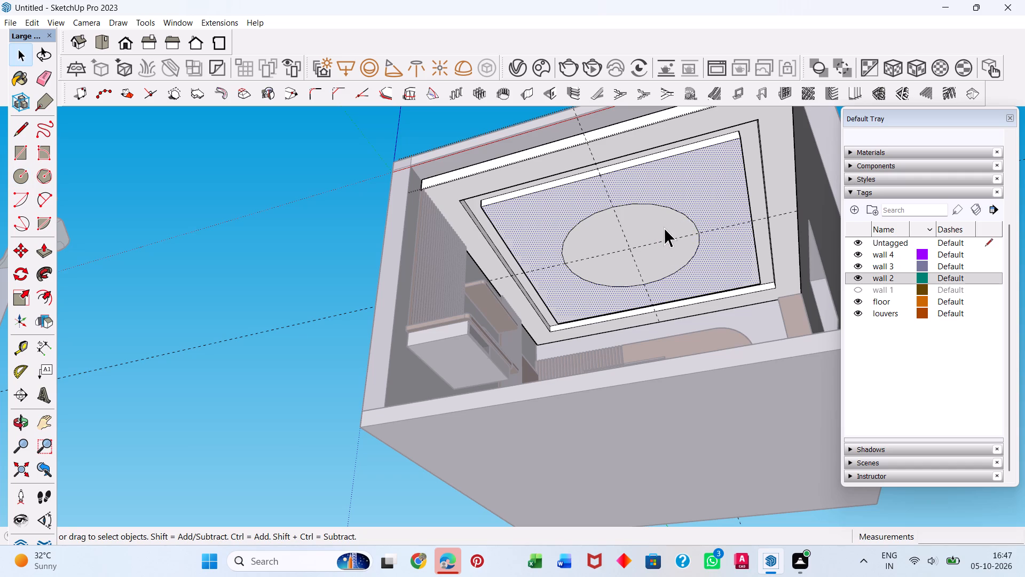
scroll(878, 177, "up", 5)
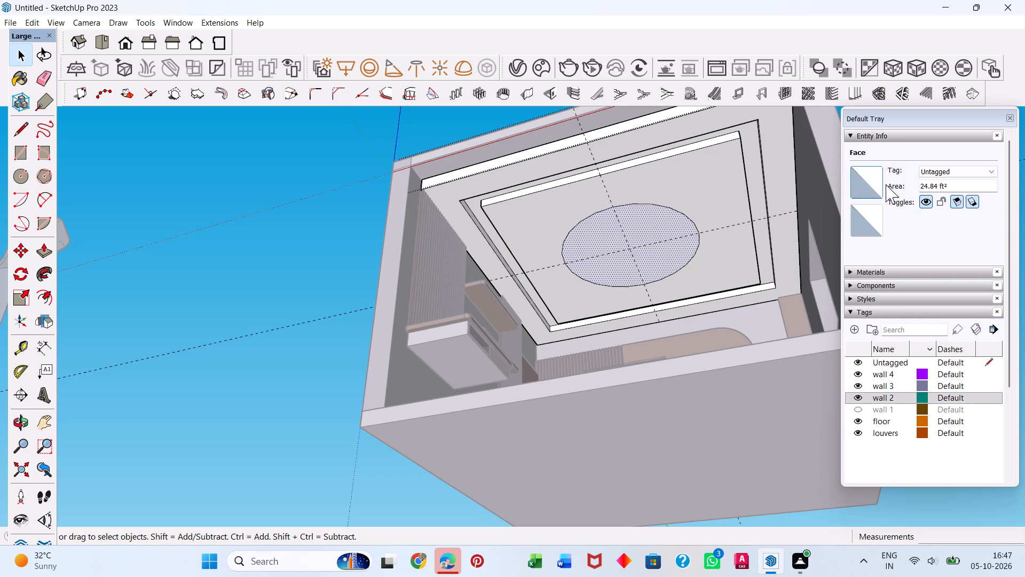
left_click(956, 184)
left_click(955, 188)
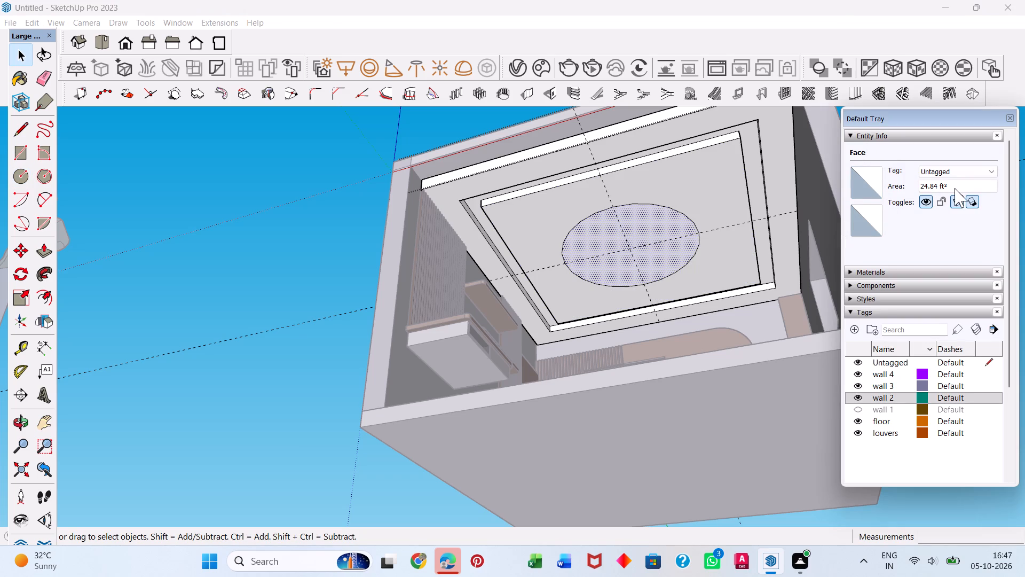
left_click(951, 174)
left_click(951, 170)
double_click(610, 221)
double_click(604, 234)
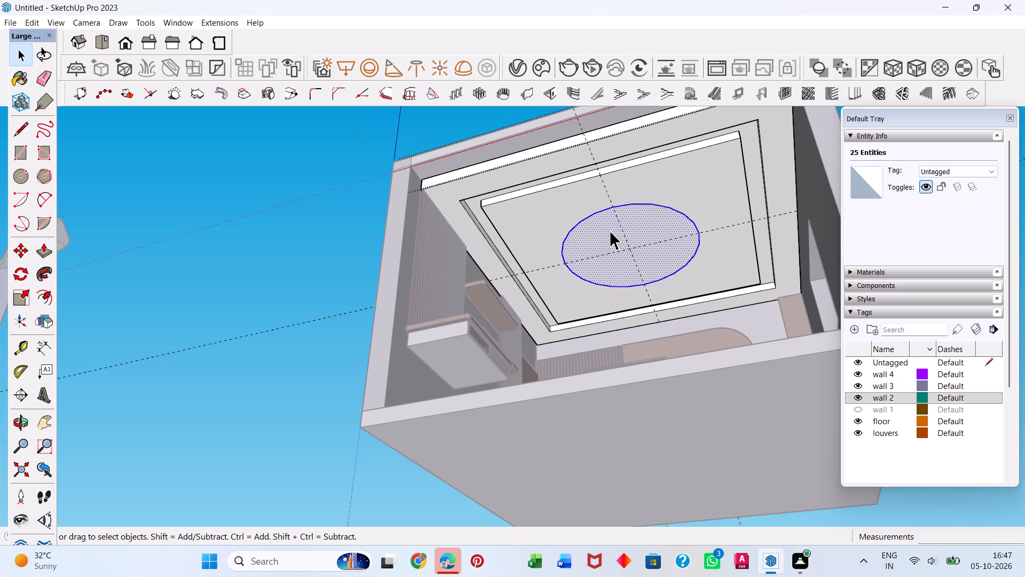
double_click(680, 224)
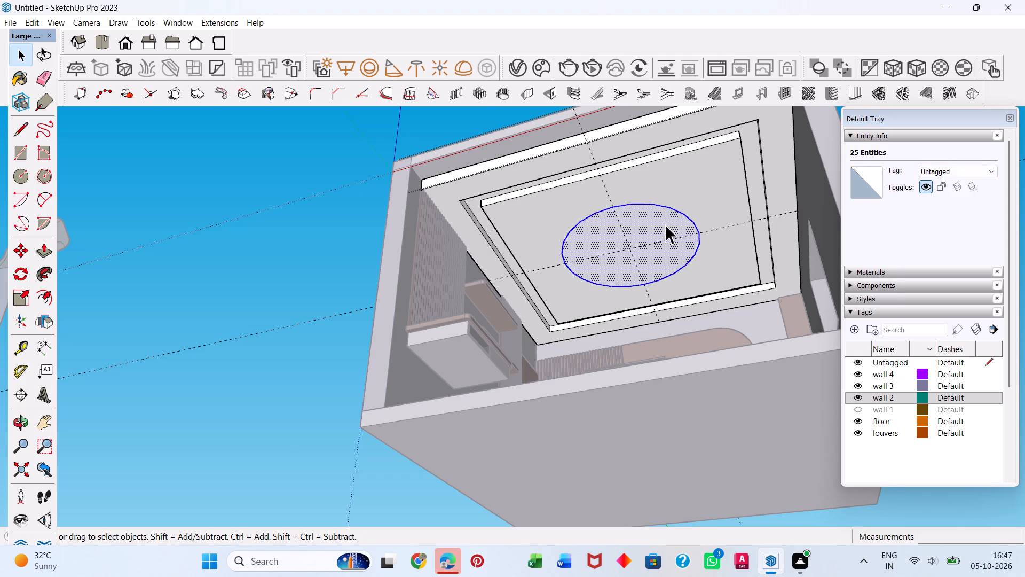
right_click(665, 224)
left_click(665, 207)
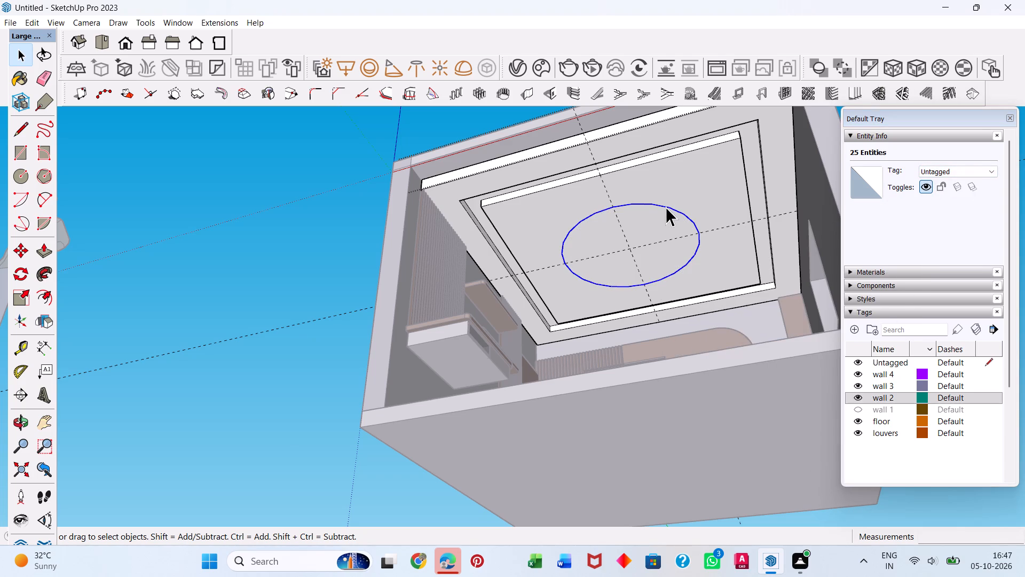
left_click(666, 207)
left_click(962, 204)
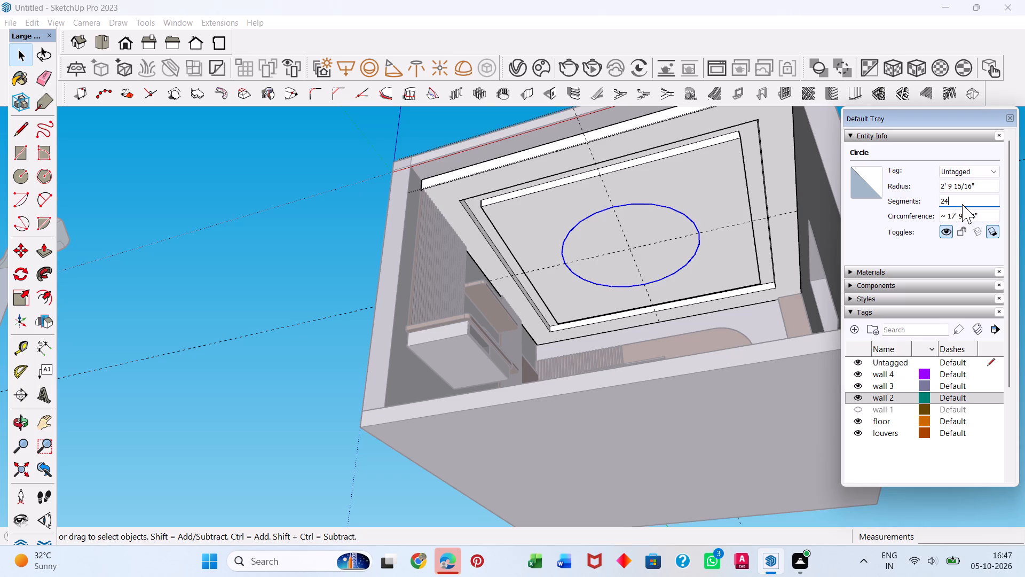
key("BackSpace")
key("BackSpace")
key("4")
key("Return")
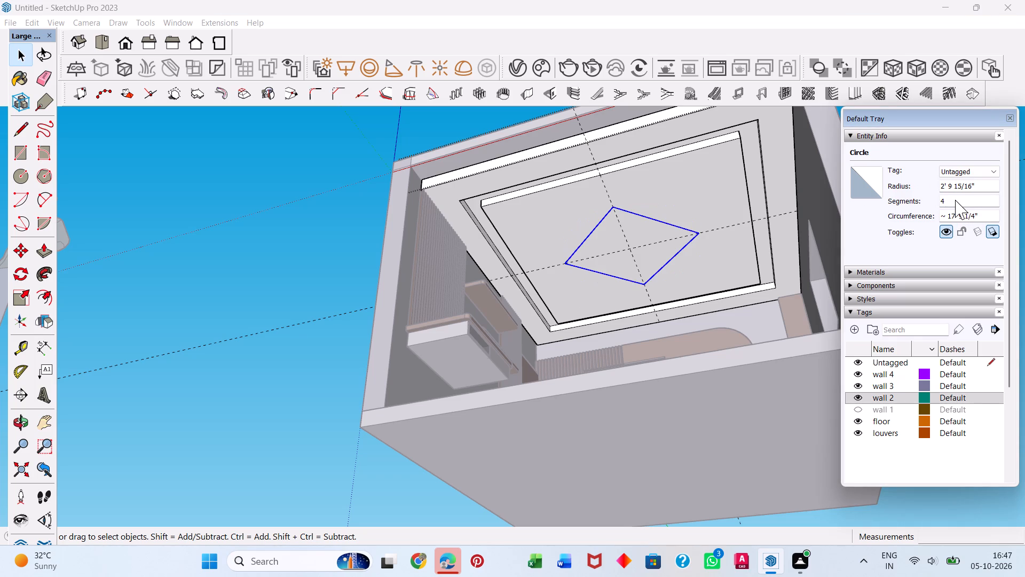
scroll(651, 259, "up", 5)
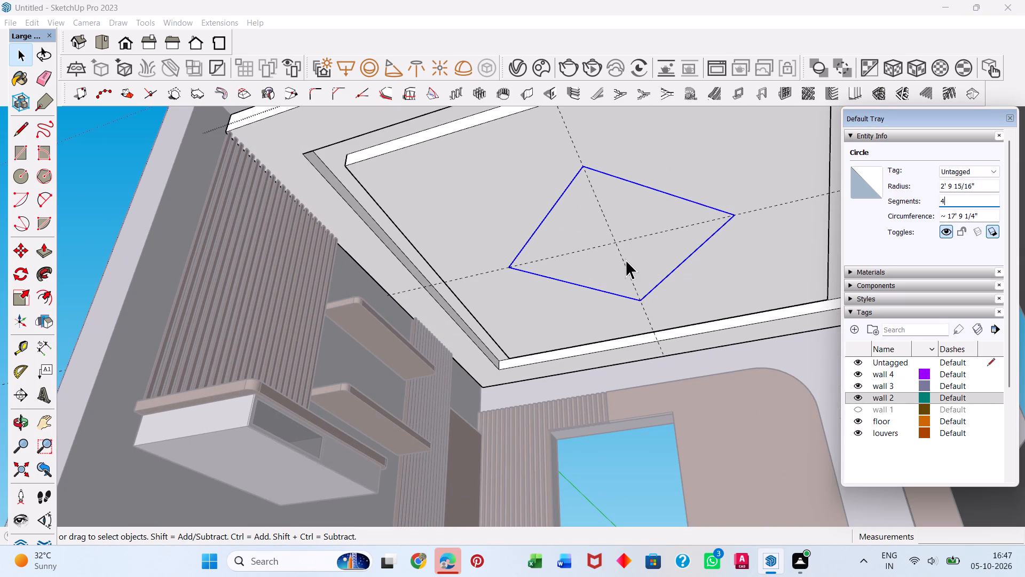
key("space")
left_click(104, 167)
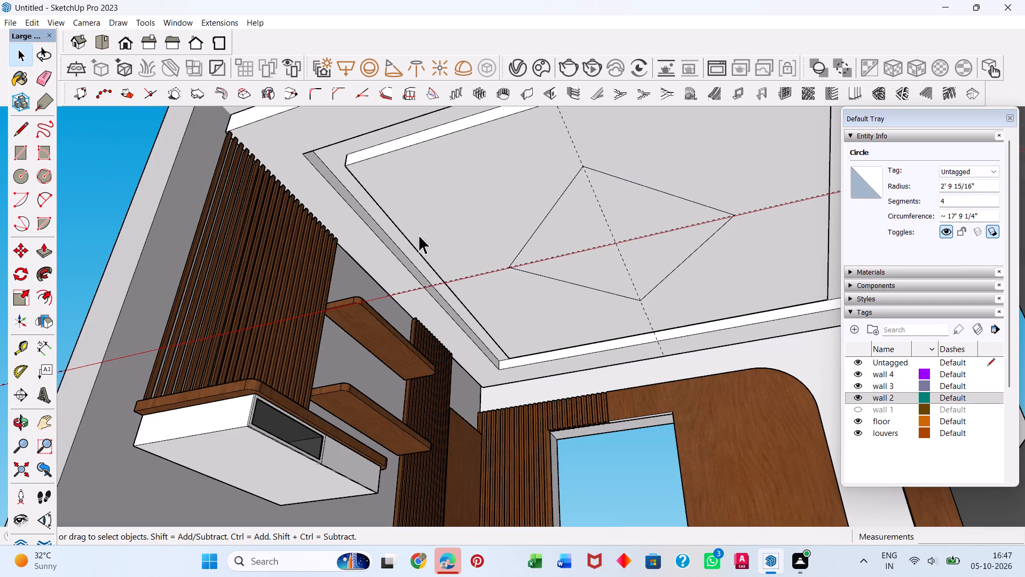
Open the ceiling group for editing and select the diamond outline on the central panel.
left_click(615, 174)
double_click(616, 178)
triple_click(621, 178)
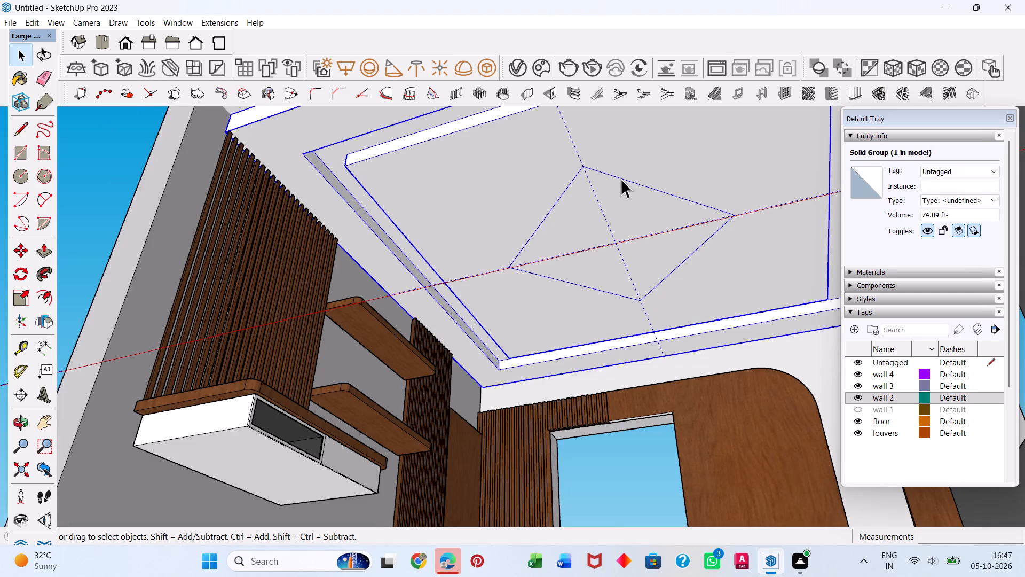
triple_click(622, 178)
triple_click(472, 182)
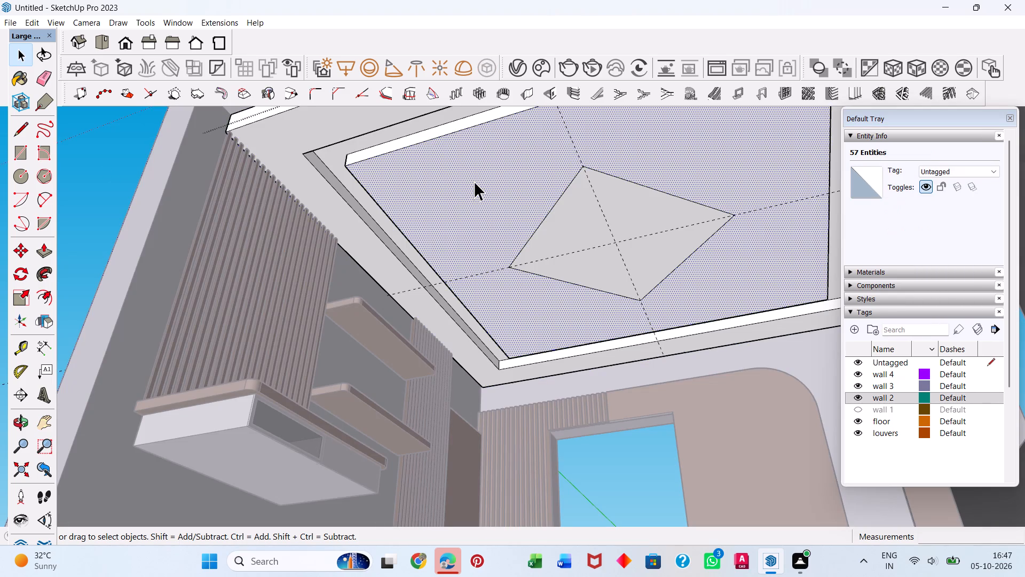
left_click(656, 190)
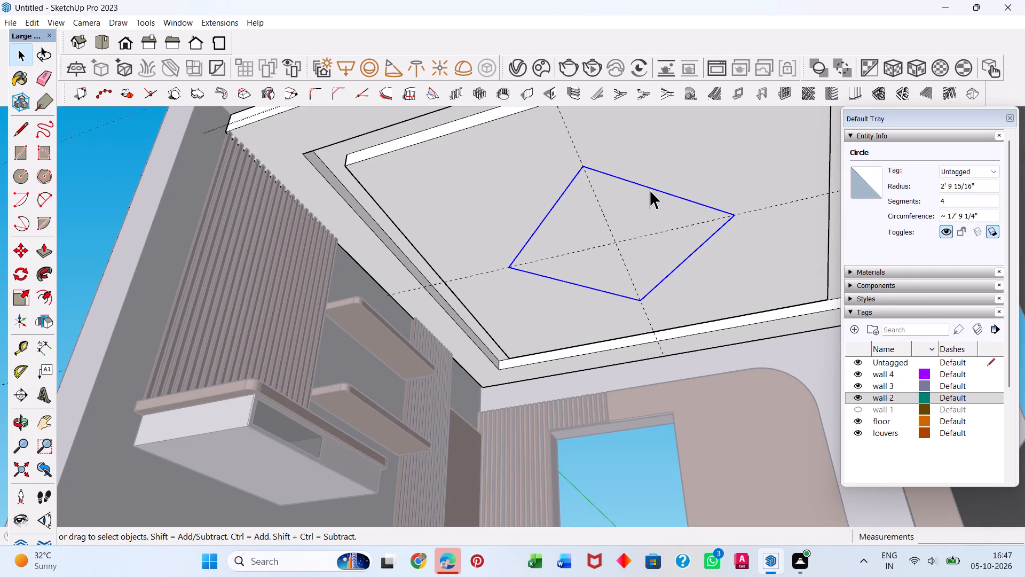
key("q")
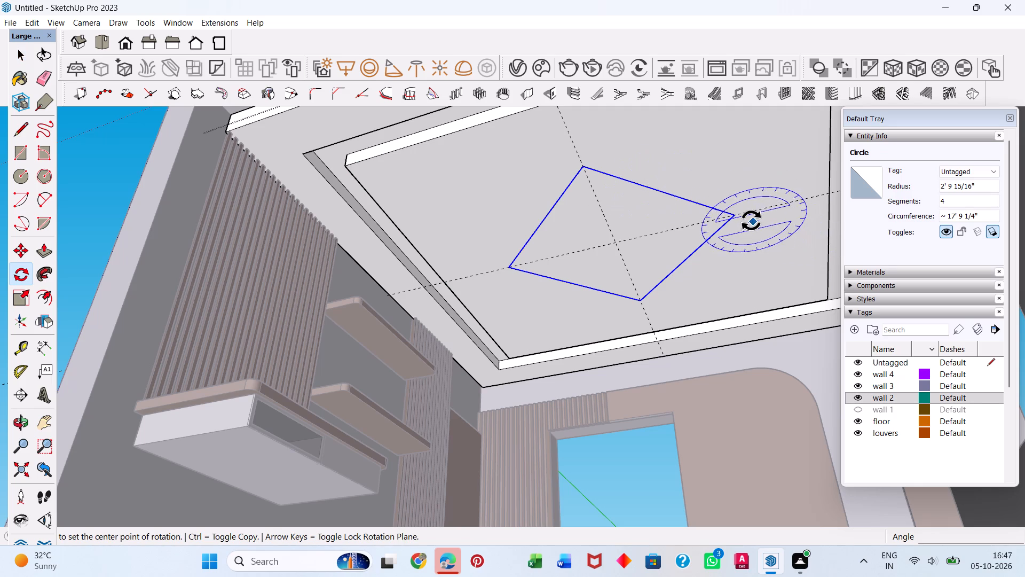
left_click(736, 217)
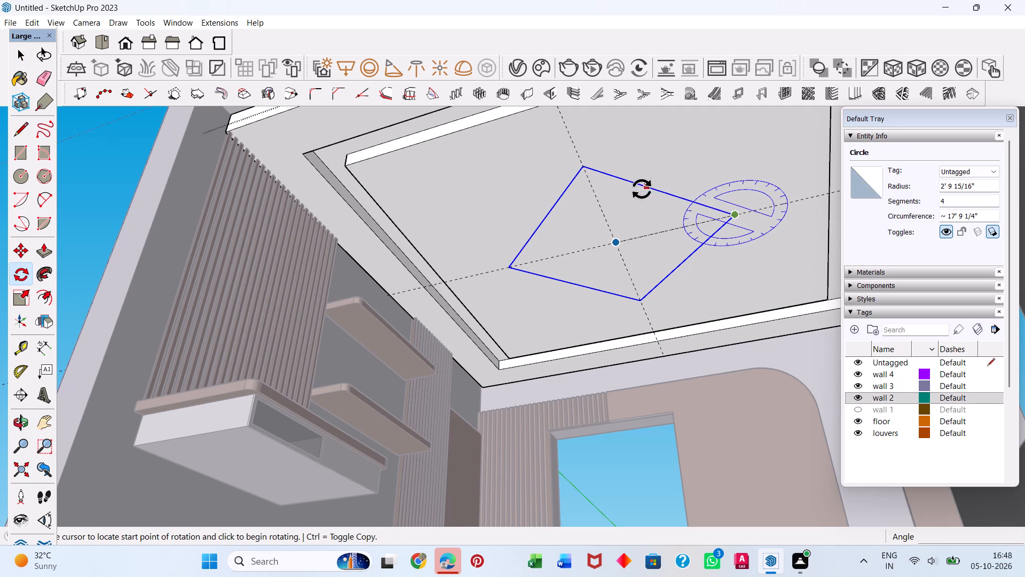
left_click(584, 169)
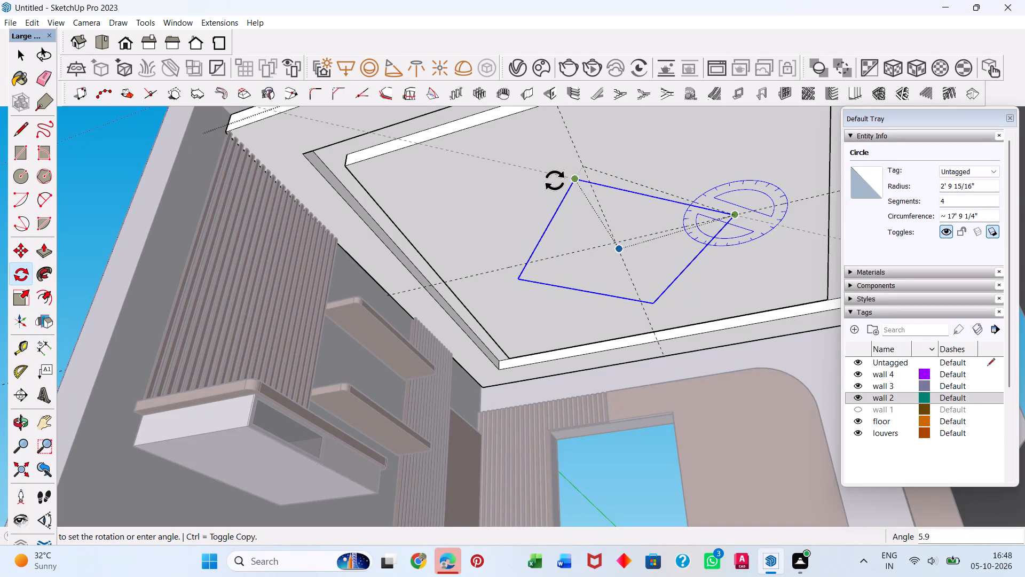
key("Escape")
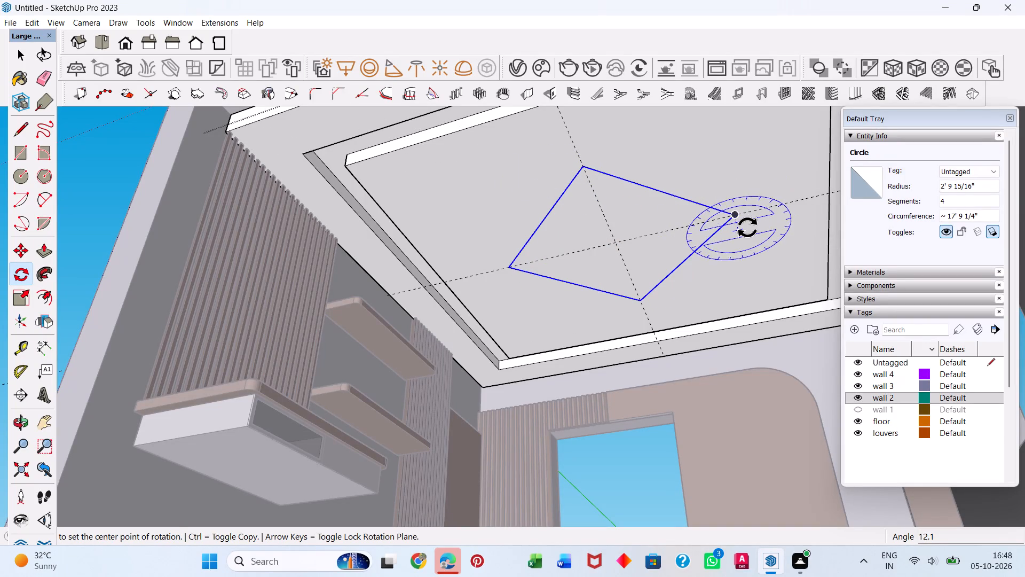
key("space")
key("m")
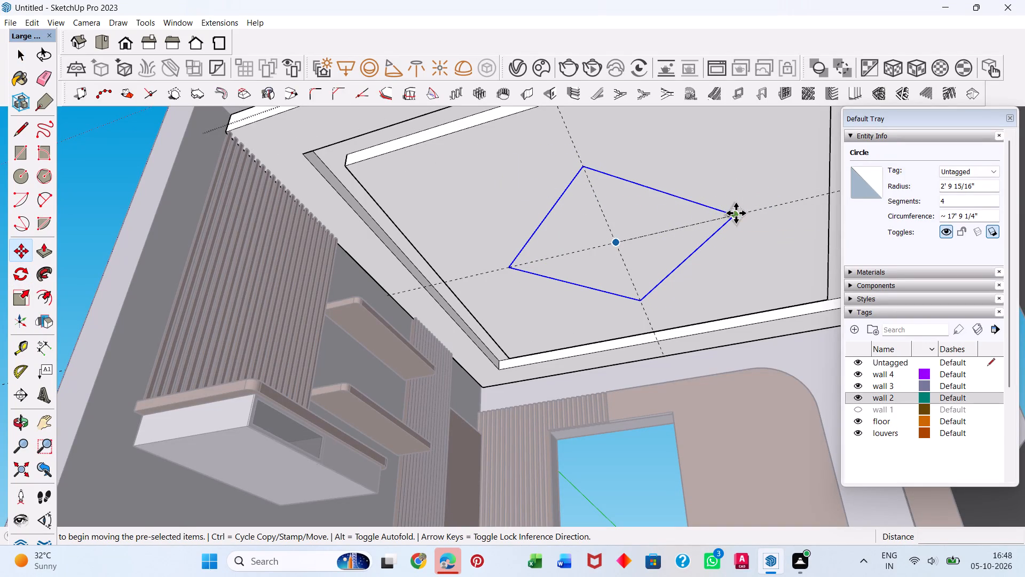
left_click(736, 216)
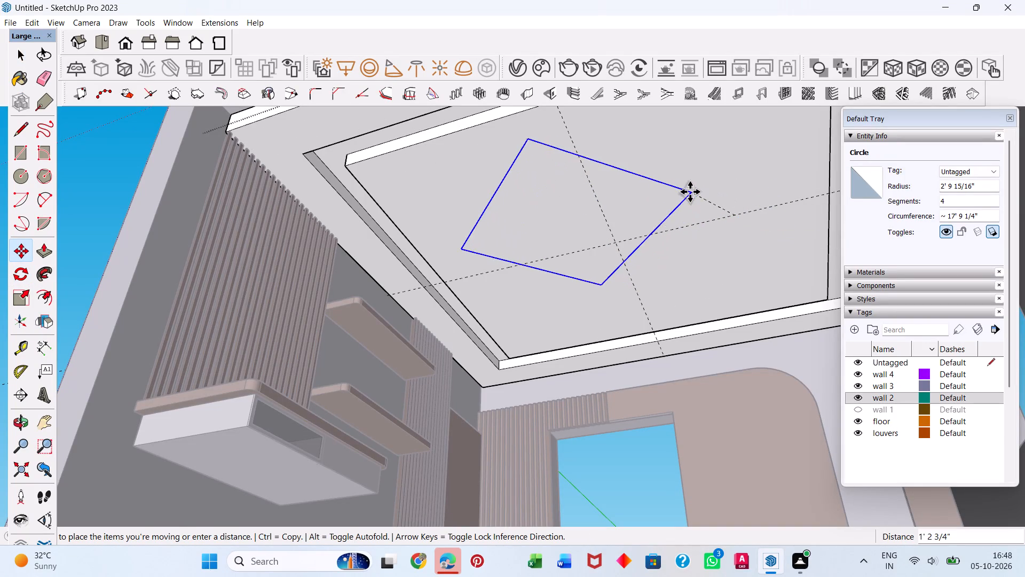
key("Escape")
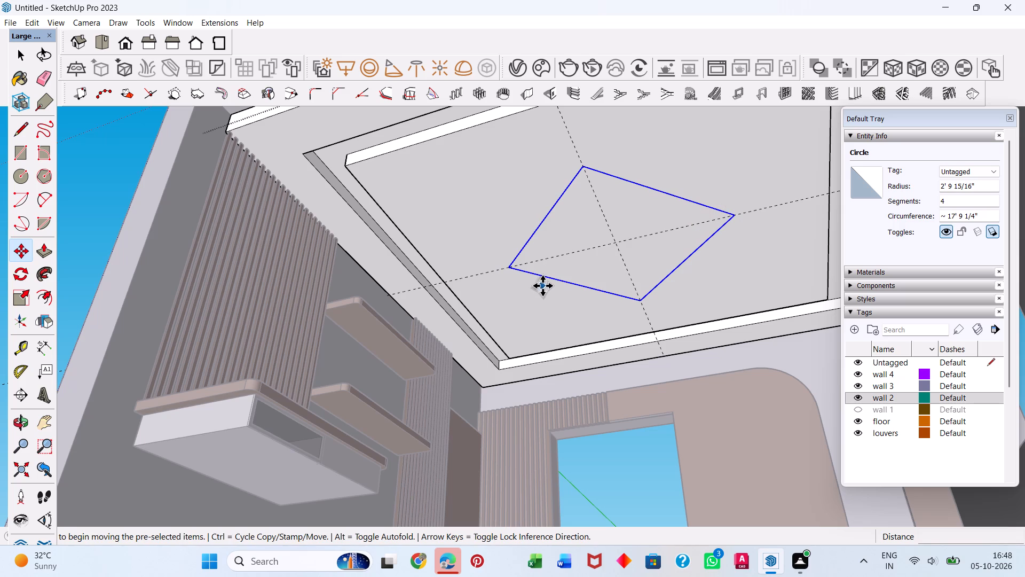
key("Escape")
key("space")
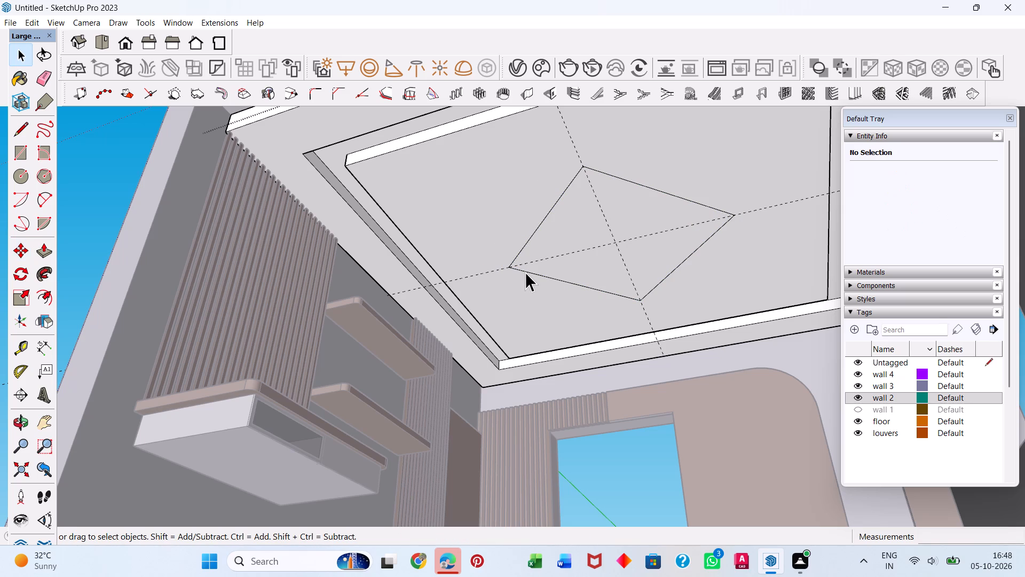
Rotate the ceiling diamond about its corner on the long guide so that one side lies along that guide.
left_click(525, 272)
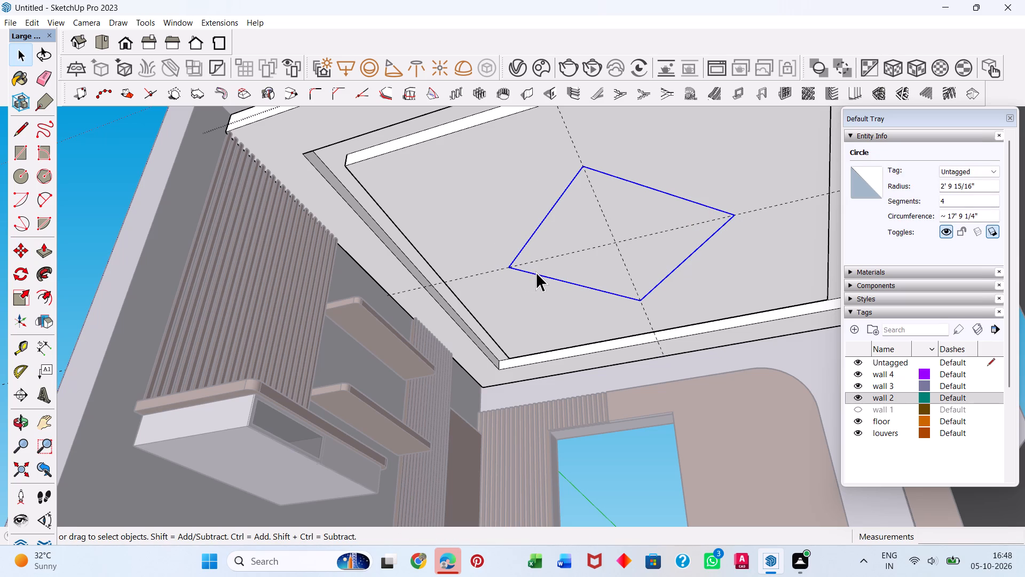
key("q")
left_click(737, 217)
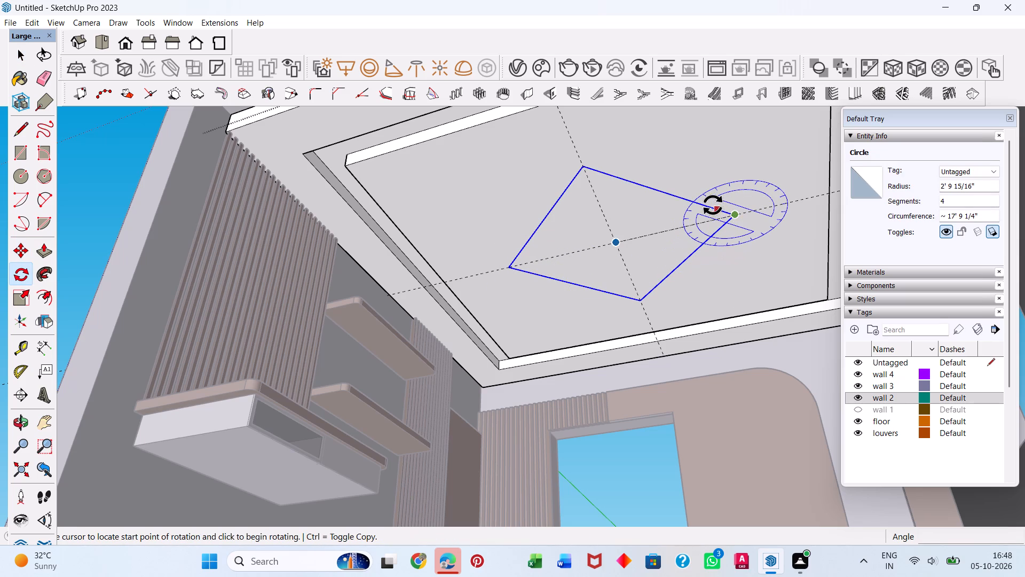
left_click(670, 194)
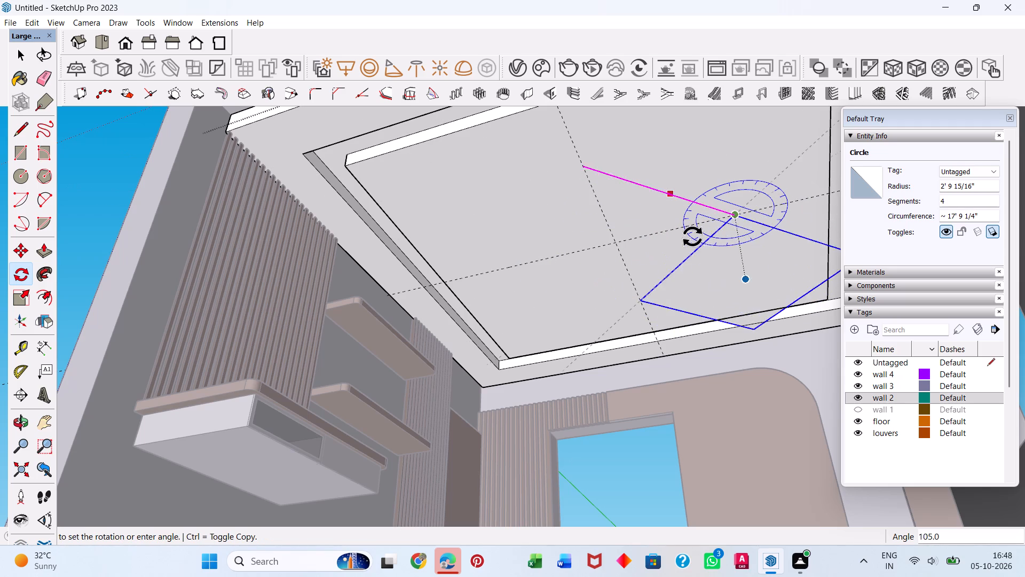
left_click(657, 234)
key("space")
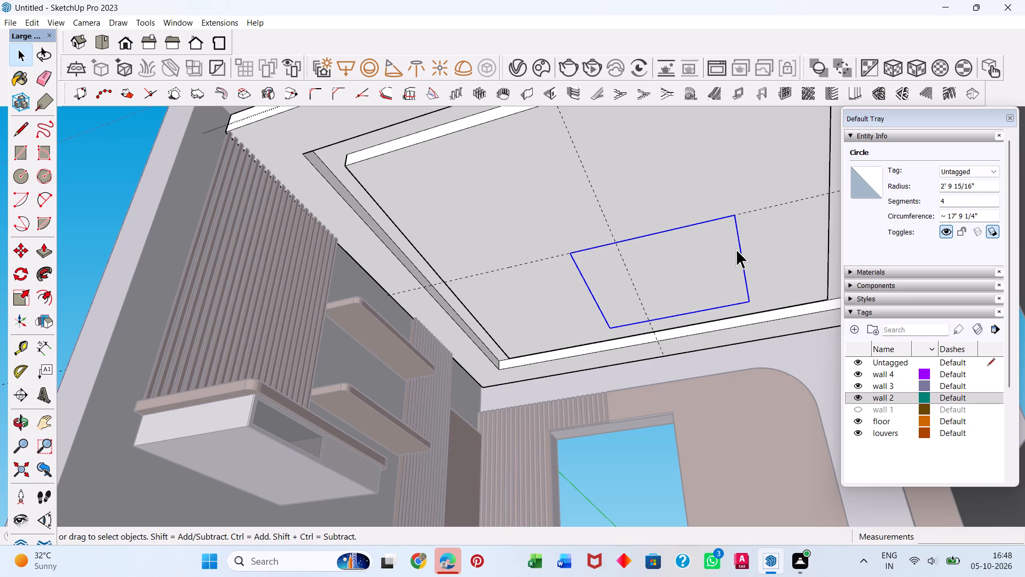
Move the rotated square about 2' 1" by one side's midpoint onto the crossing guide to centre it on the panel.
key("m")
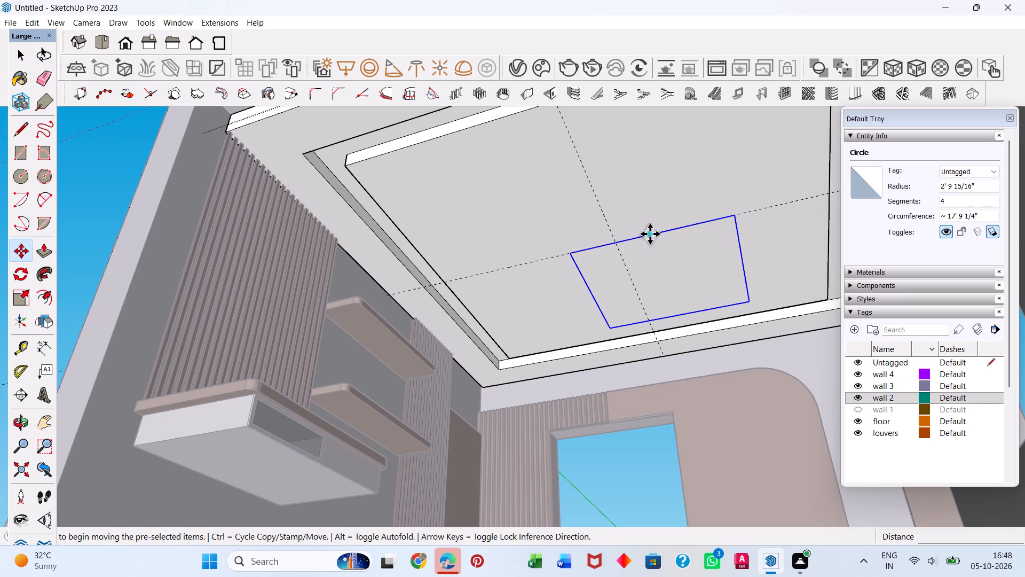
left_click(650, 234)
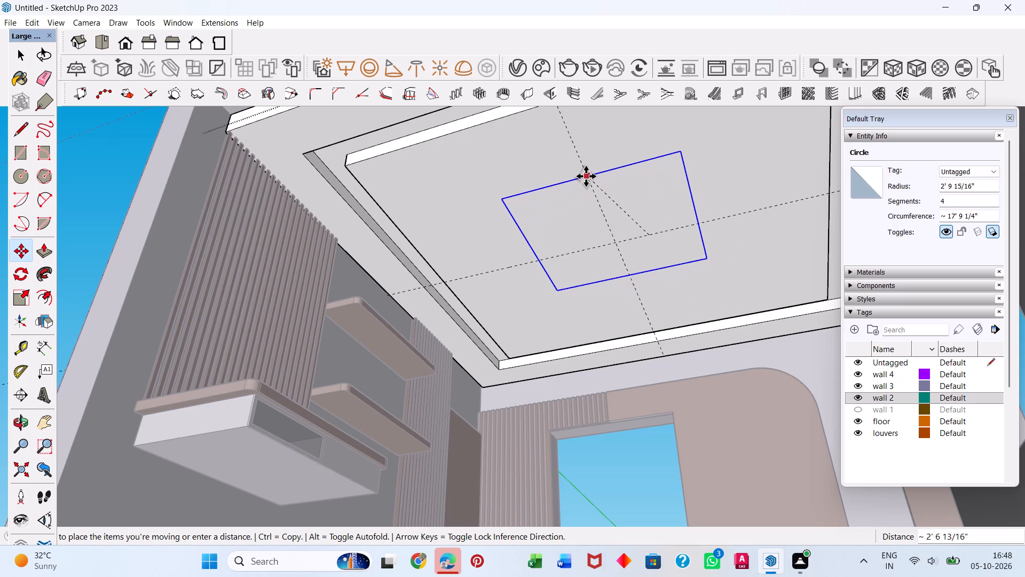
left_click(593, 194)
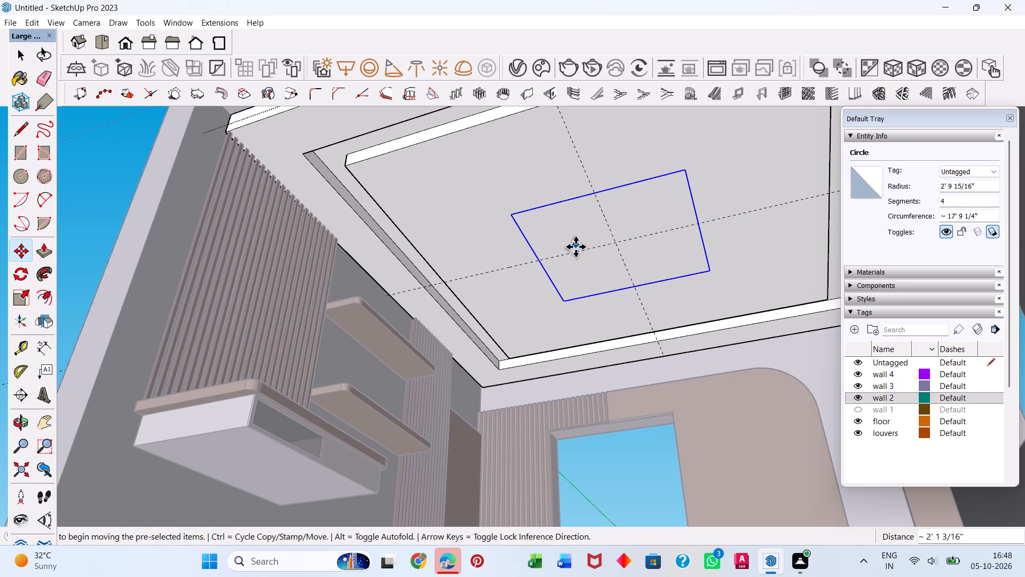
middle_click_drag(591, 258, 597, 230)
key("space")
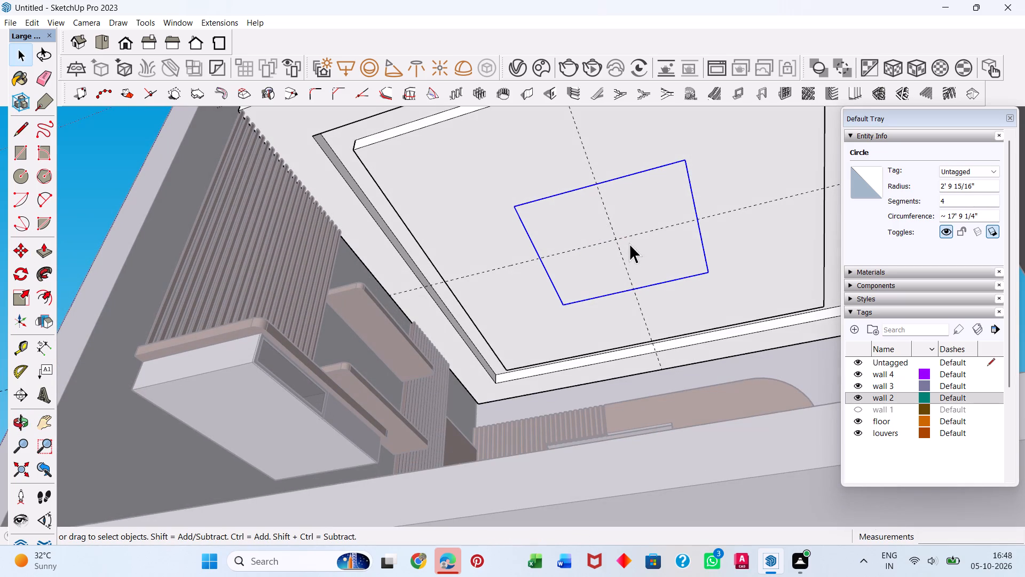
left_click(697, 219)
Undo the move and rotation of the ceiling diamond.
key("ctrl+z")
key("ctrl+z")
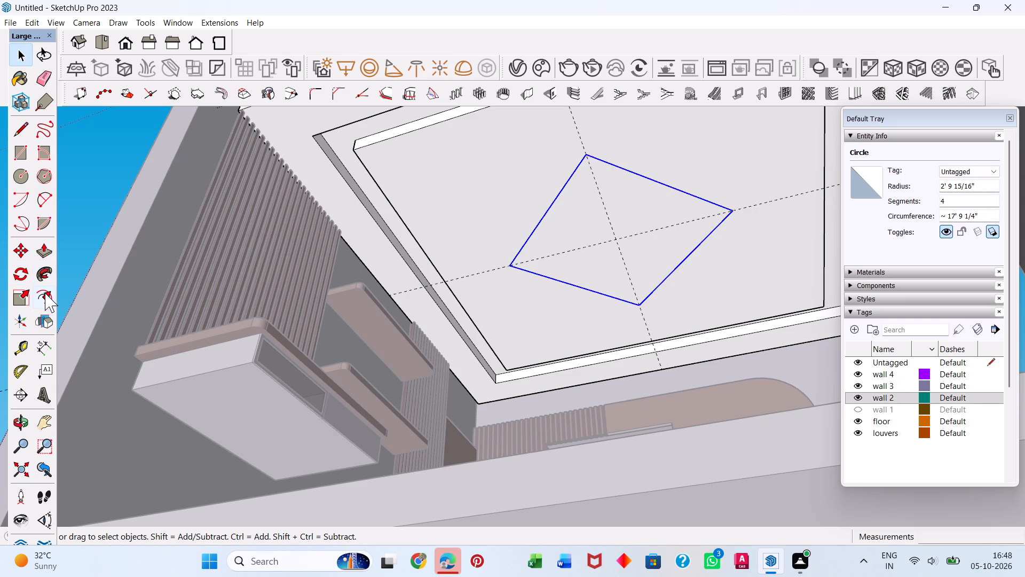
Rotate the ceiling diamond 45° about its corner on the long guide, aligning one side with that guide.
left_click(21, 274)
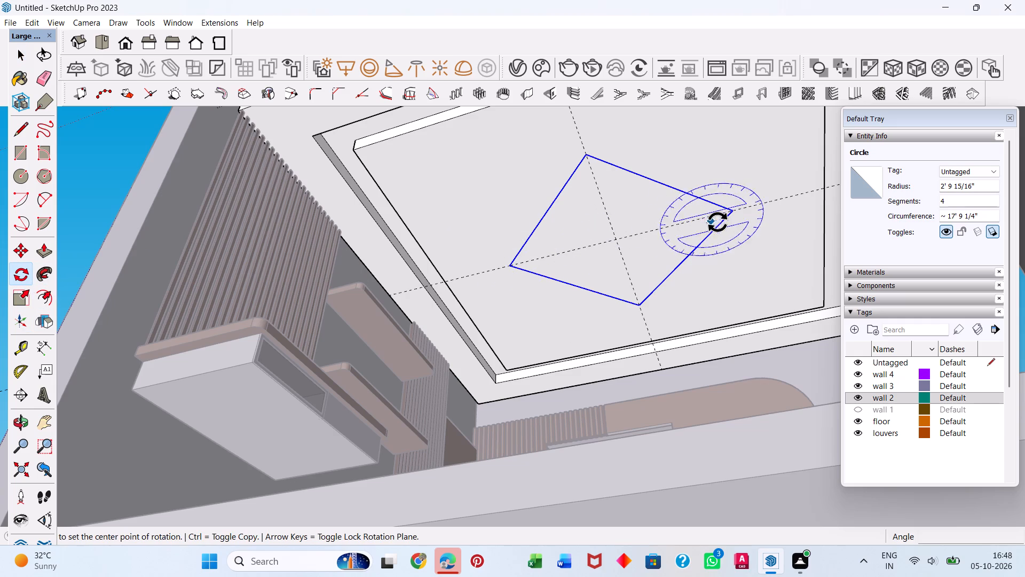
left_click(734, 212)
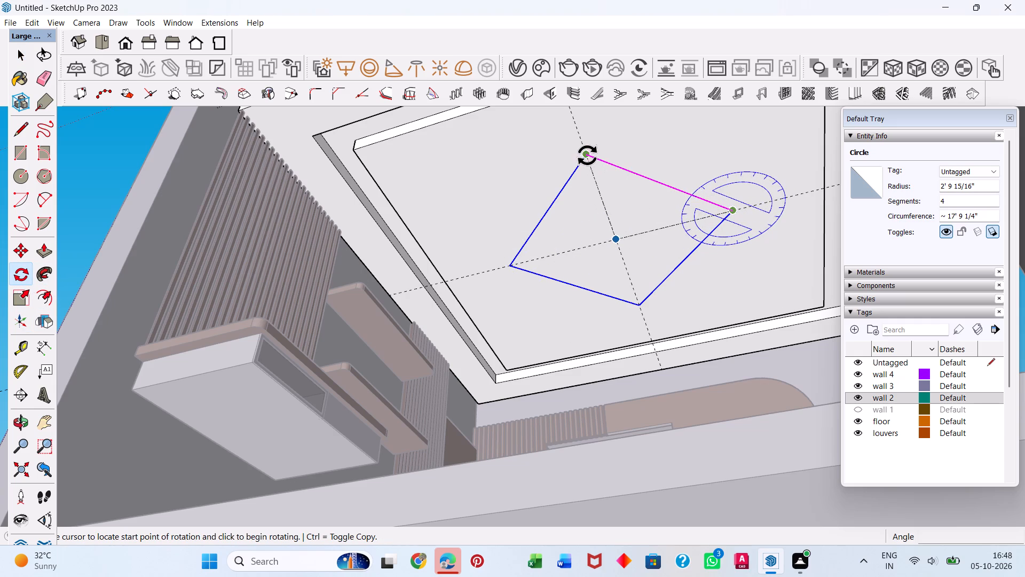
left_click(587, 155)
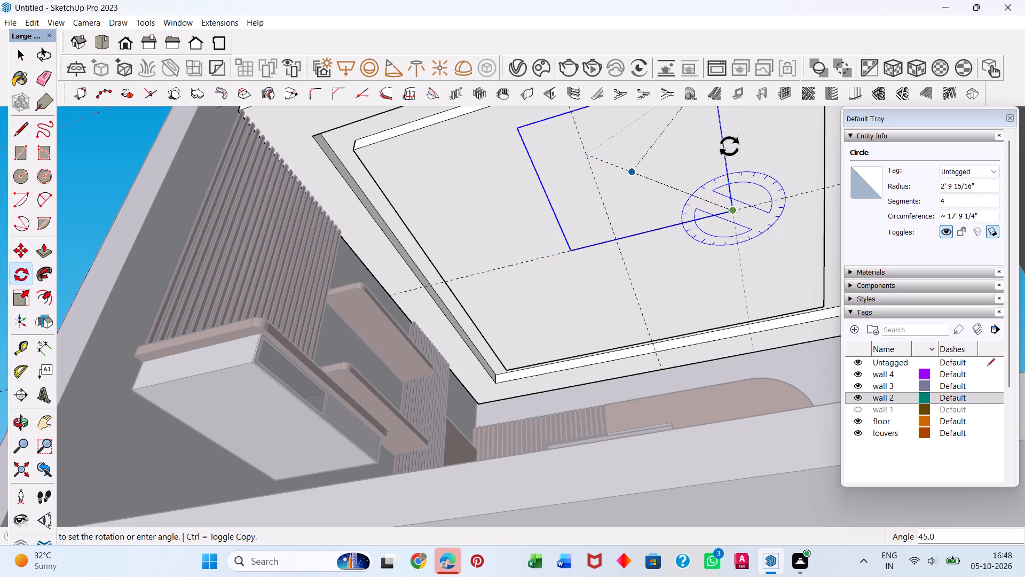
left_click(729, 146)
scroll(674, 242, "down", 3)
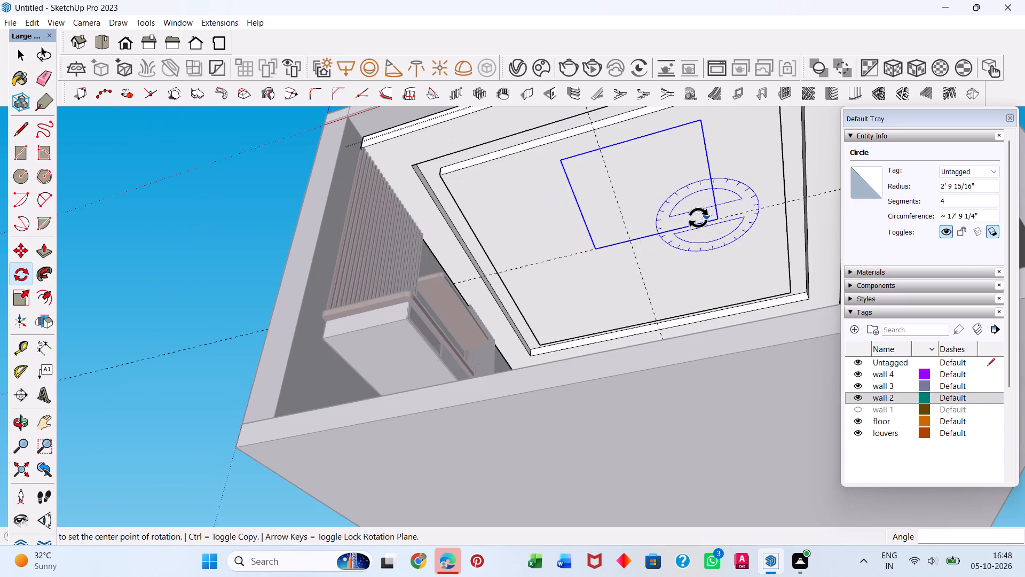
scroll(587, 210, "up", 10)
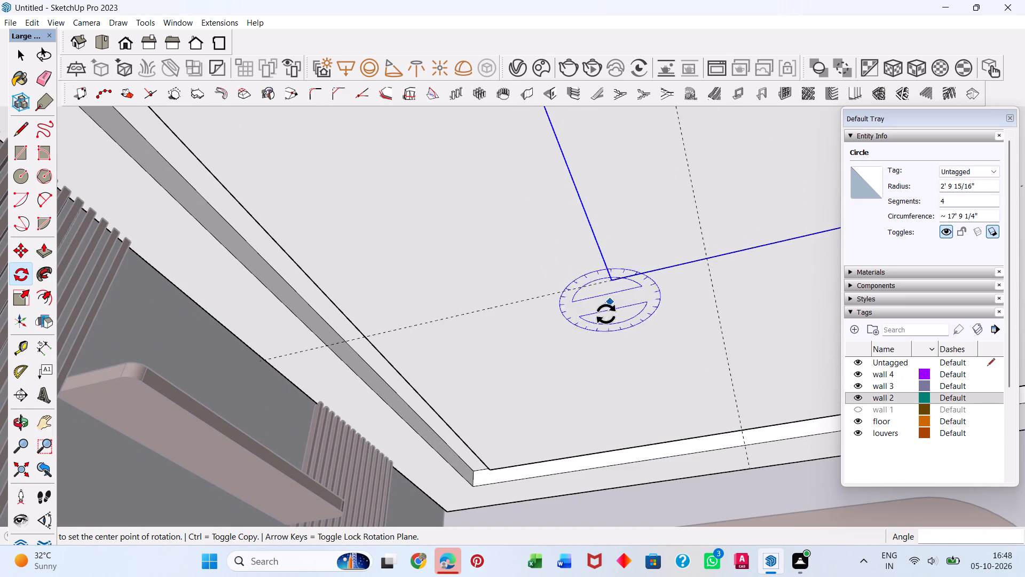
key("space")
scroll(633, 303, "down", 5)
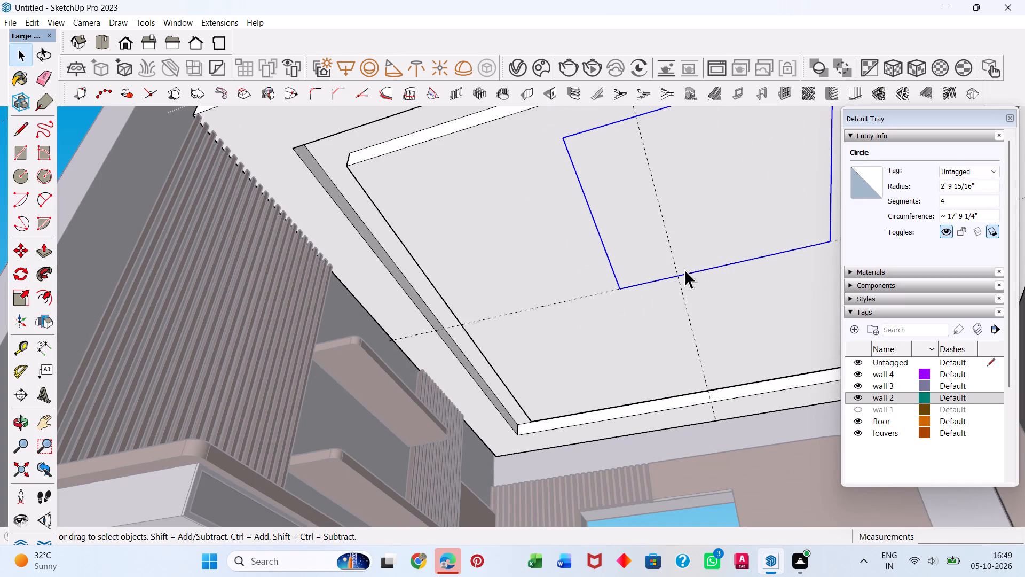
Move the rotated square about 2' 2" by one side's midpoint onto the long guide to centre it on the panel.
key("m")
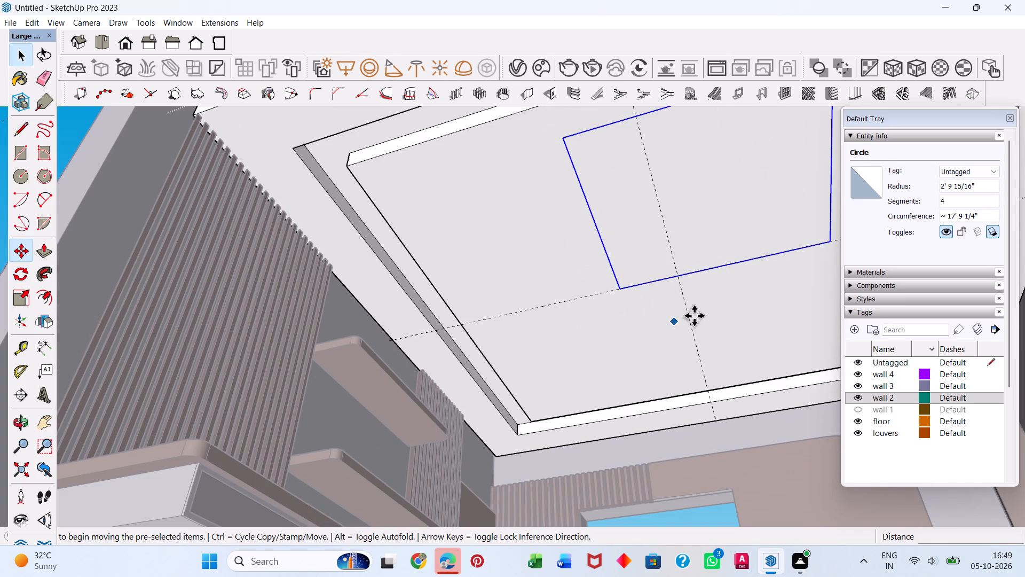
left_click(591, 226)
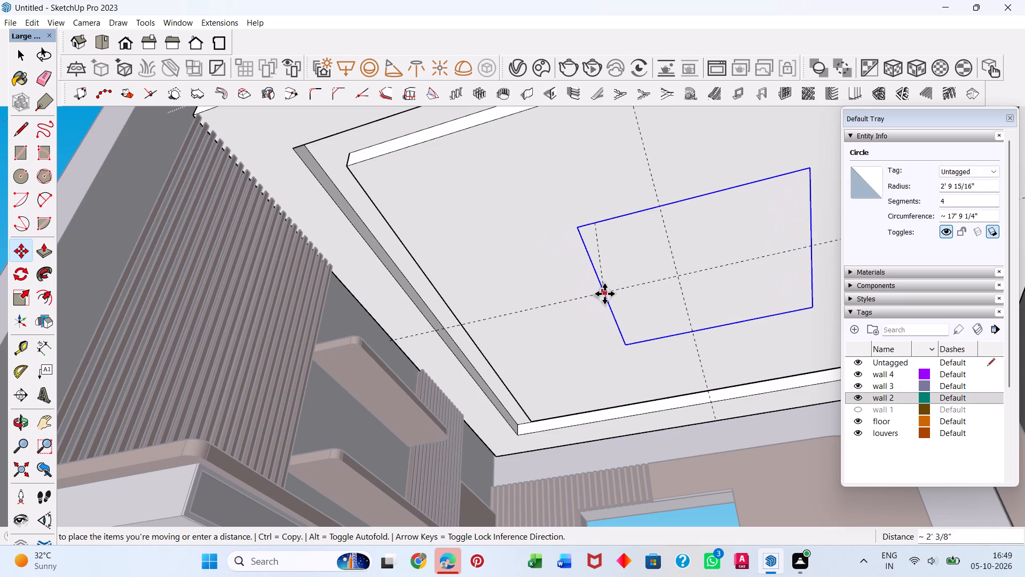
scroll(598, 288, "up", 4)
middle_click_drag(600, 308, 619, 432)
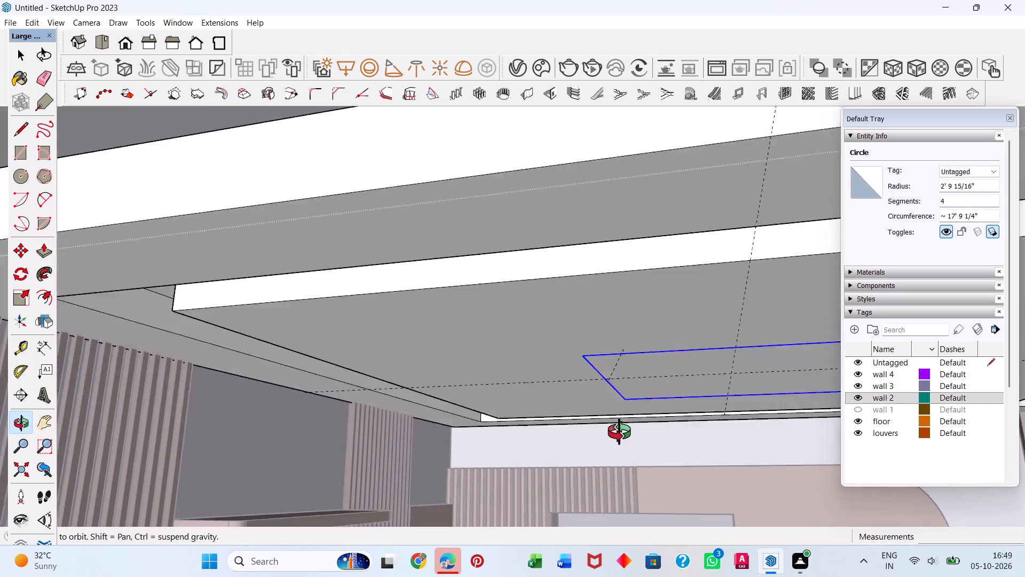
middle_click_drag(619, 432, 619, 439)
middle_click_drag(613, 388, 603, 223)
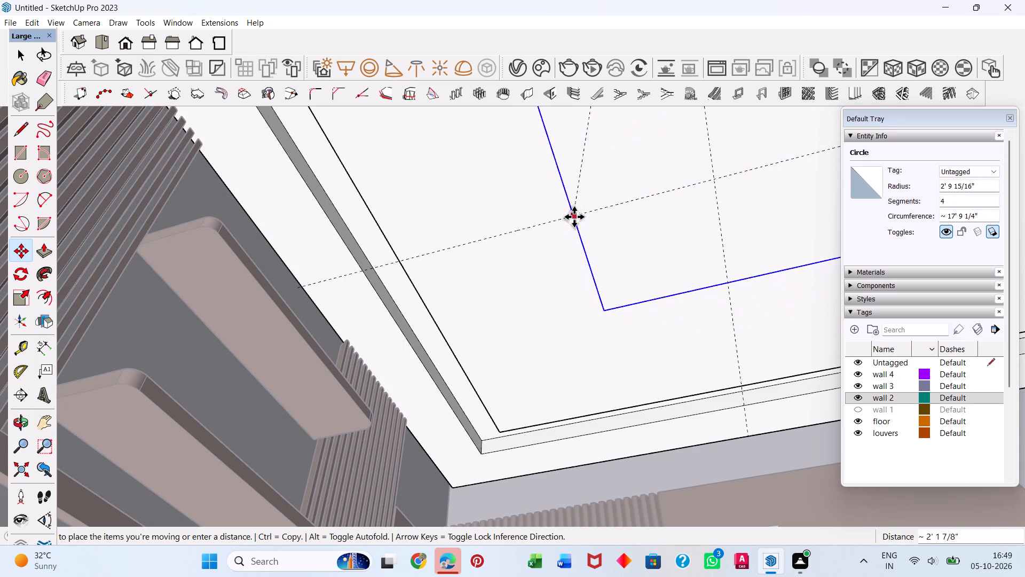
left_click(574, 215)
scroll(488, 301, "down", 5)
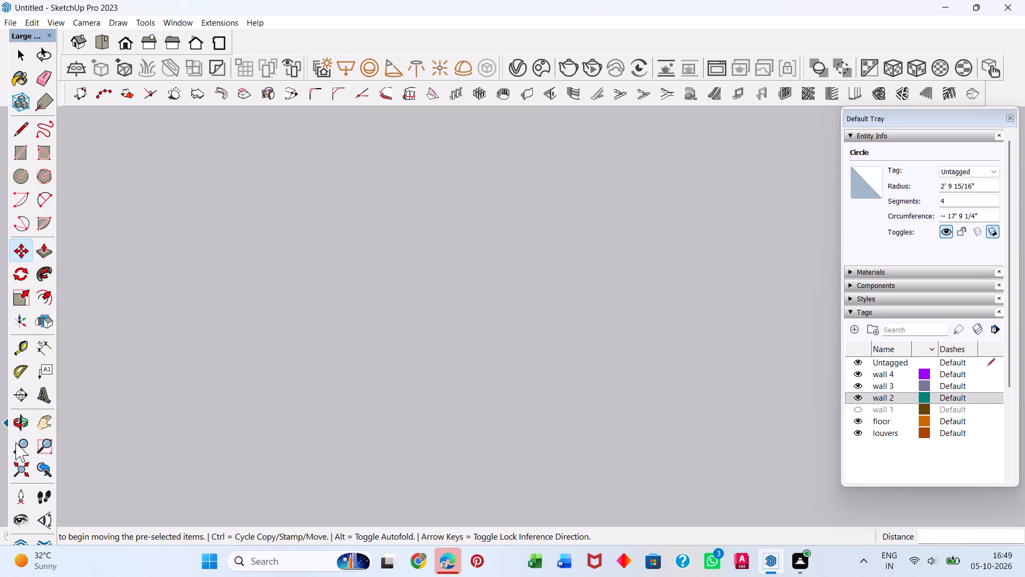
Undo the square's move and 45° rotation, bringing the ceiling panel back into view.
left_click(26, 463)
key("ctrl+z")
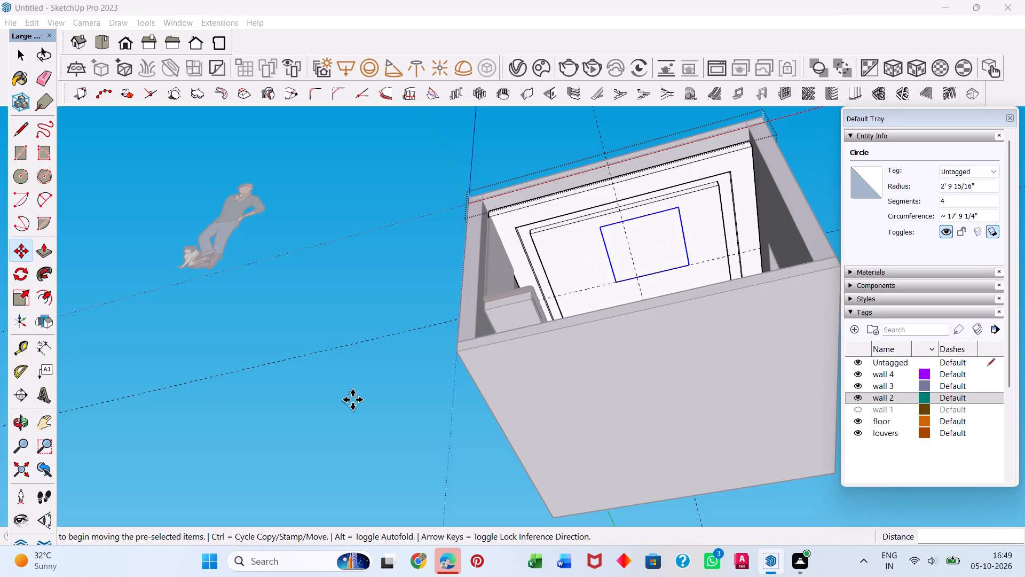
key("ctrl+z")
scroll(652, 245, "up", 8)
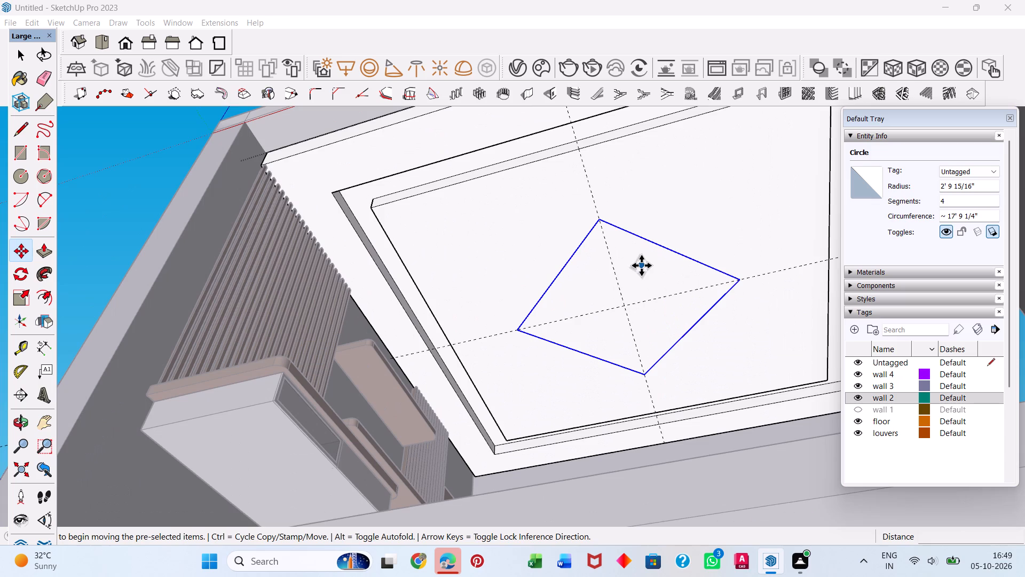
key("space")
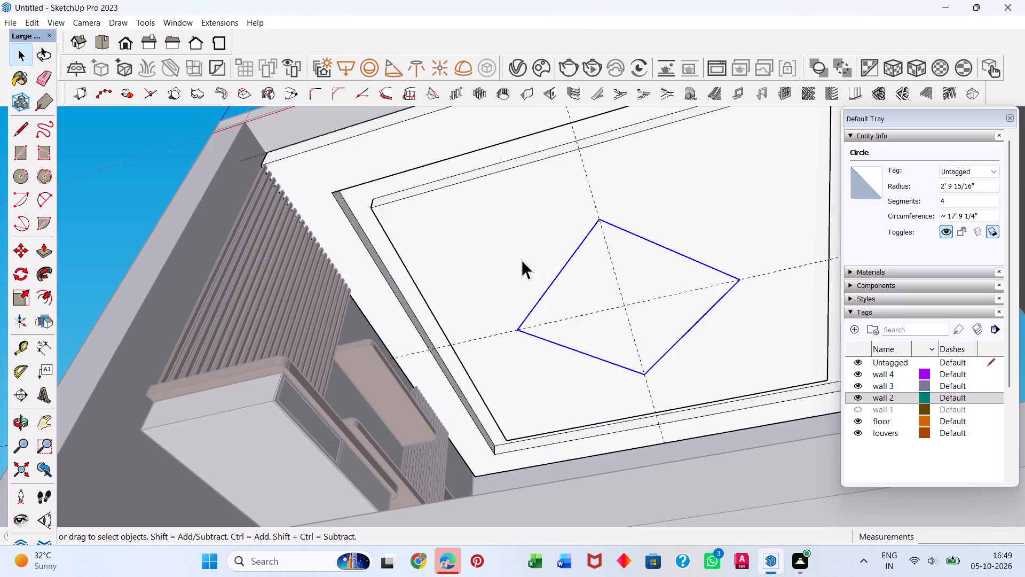
Make a group of the ceiling diamond's face and its bounding edges.
double_click(580, 276)
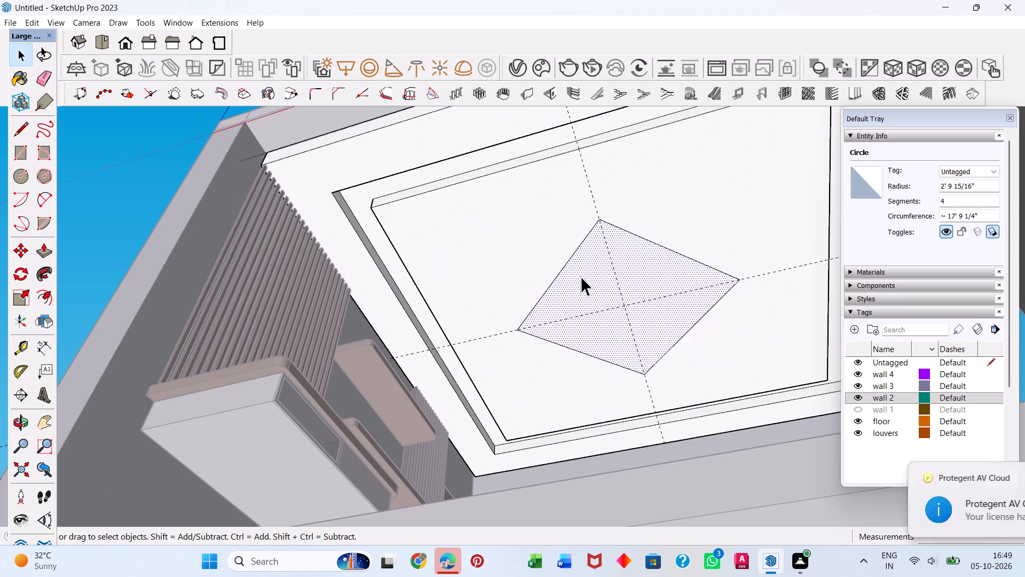
left_click(581, 276)
right_click(581, 276)
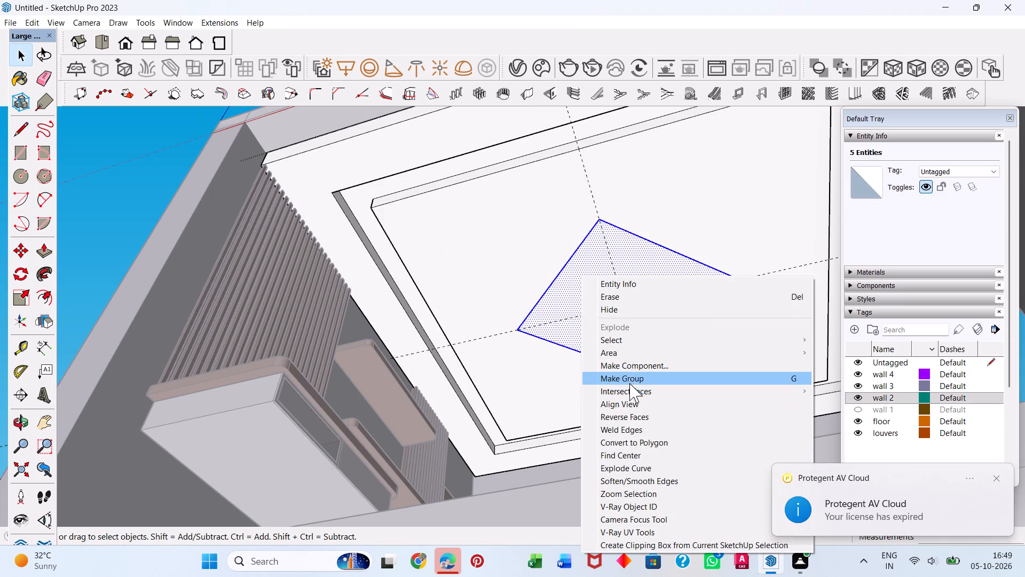
left_click(629, 376)
Inside the diamond's group, extrude its face 3" downward with Push/Pull.
left_click(597, 286)
double_click(587, 287)
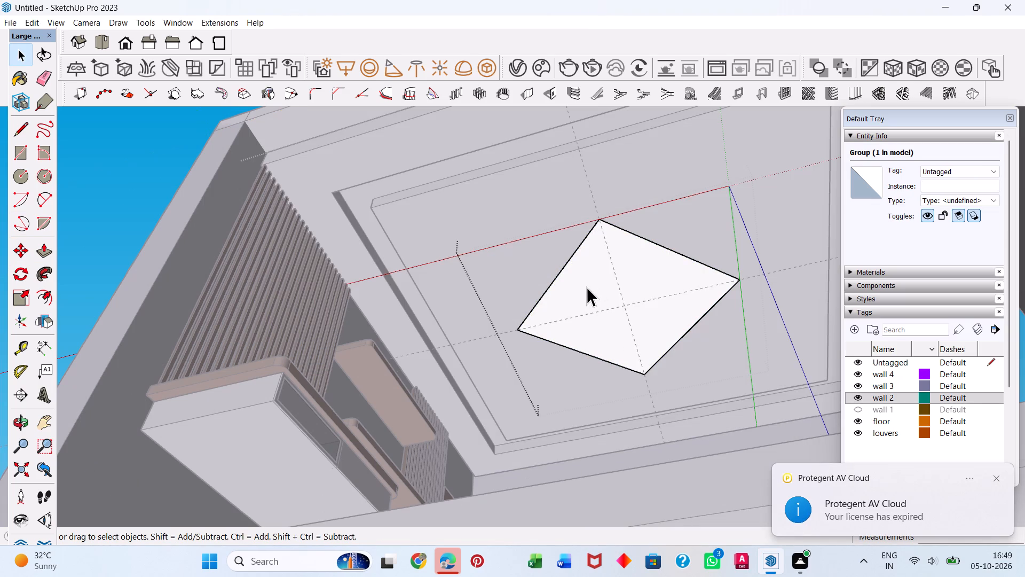
double_click(587, 287)
key("p")
left_click(591, 287)
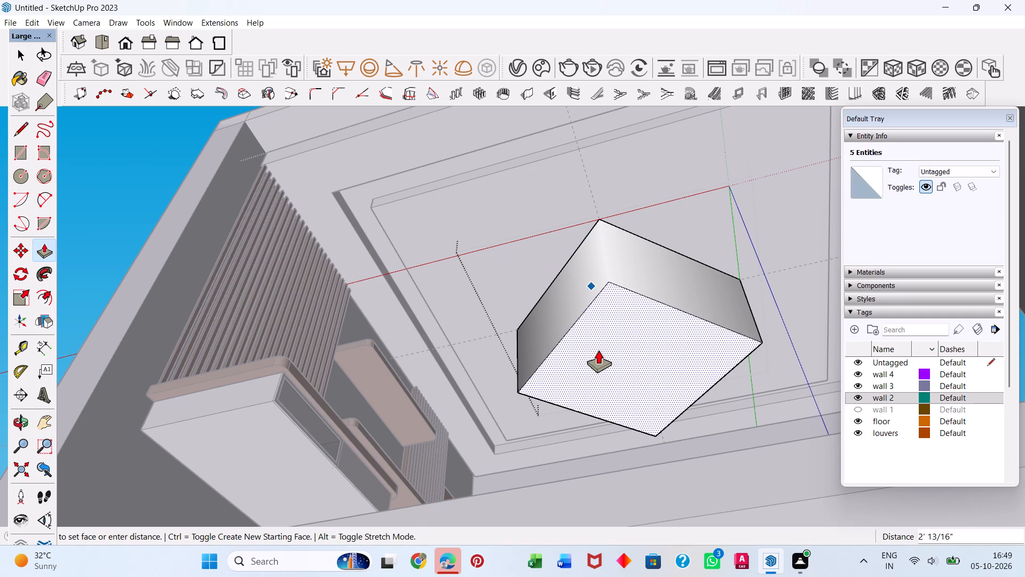
type("3\"")
key("Return")
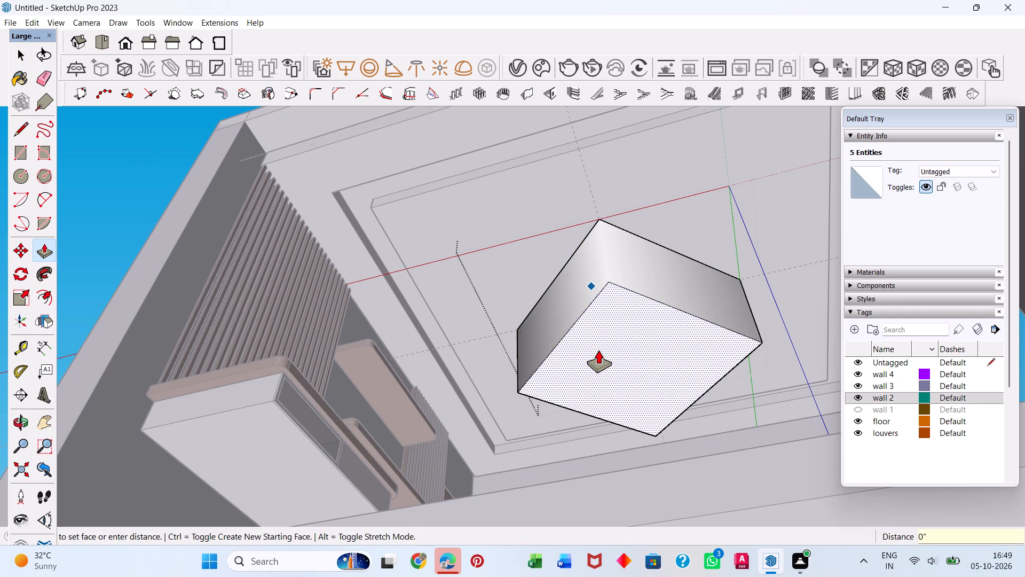
key("space")
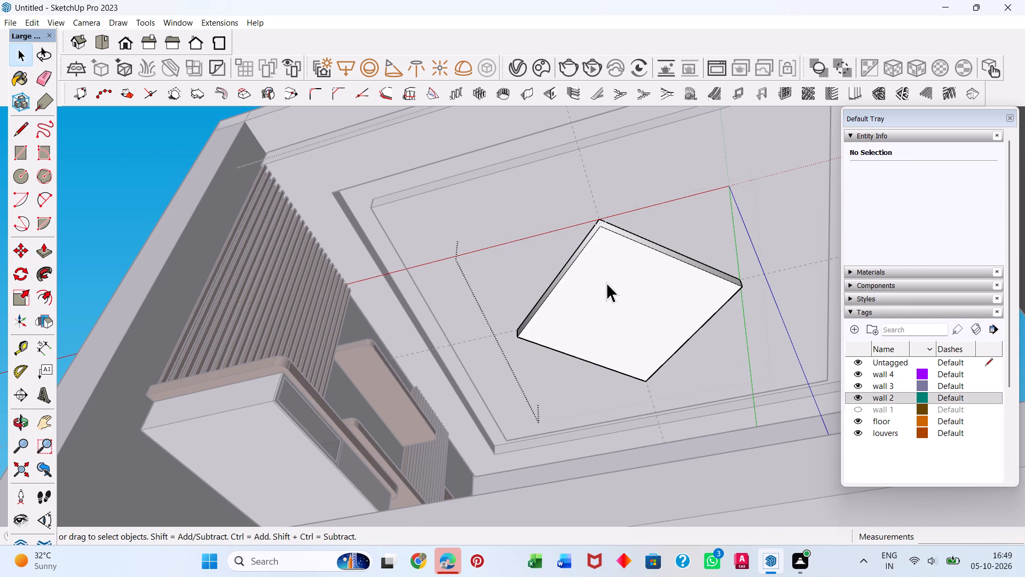
Draw a rounding two-point arc across the slab's corner farthest from the doorway wall, on the underside face.
middle_click_drag(603, 293, 609, 379)
scroll(609, 279, "up", 7)
middle_click(609, 279)
middle_click_drag(606, 308, 580, 245)
left_click(585, 245)
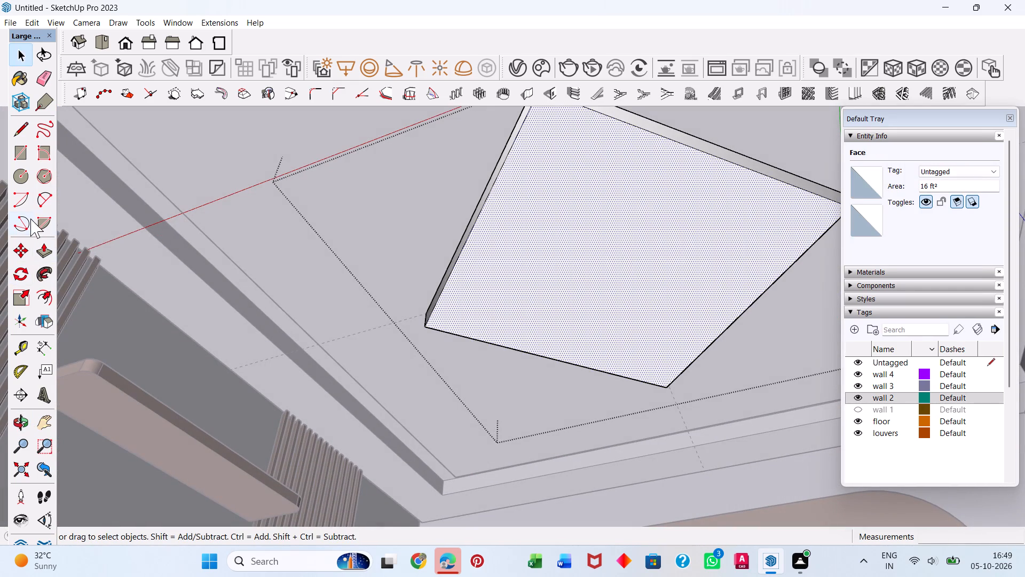
left_click(41, 192)
scroll(616, 249, "up", 1)
scroll(602, 270, "down", 4)
scroll(555, 172, "up", 4)
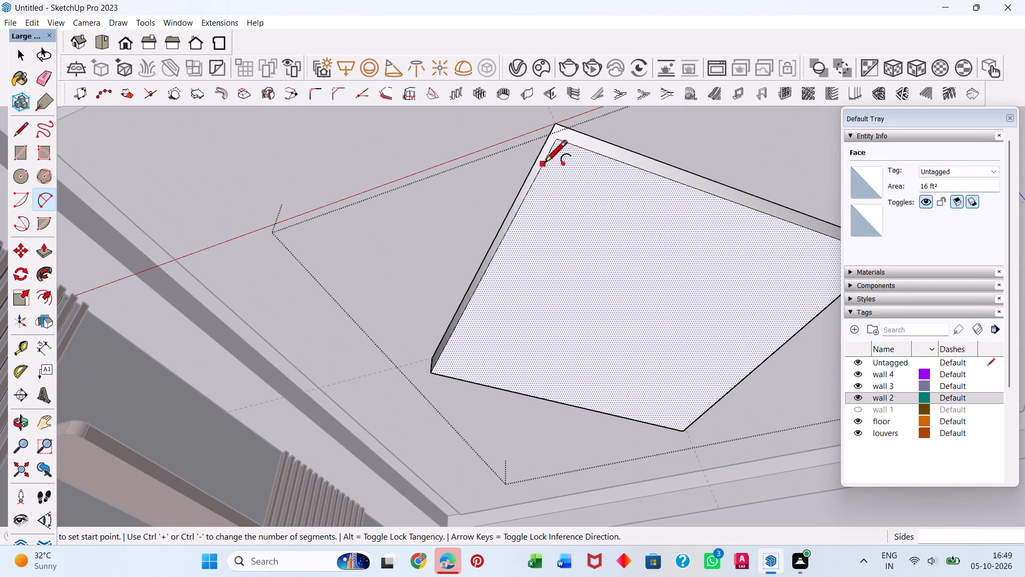
left_click(544, 163)
left_click(586, 151)
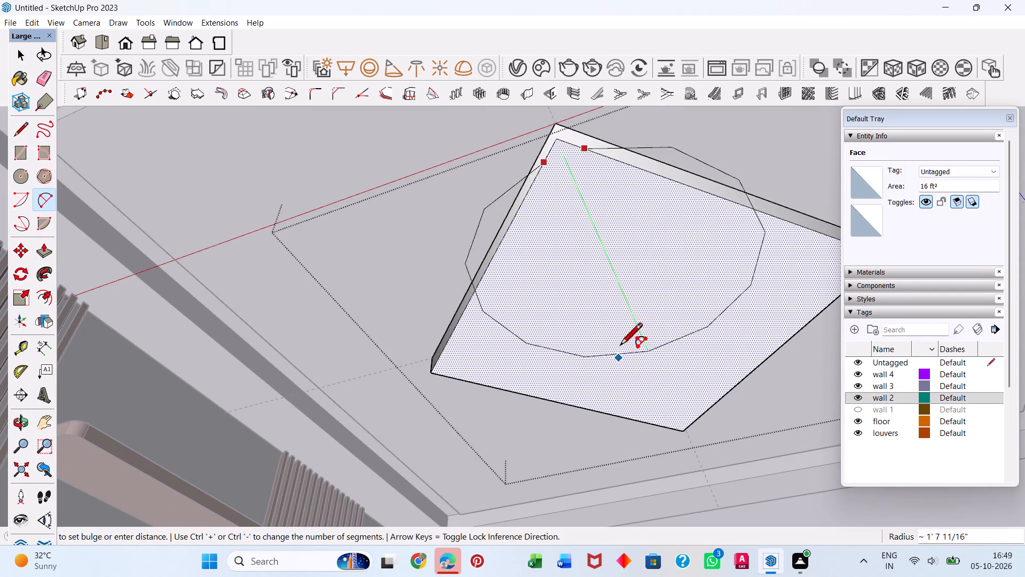
scroll(566, 144, "up", 8)
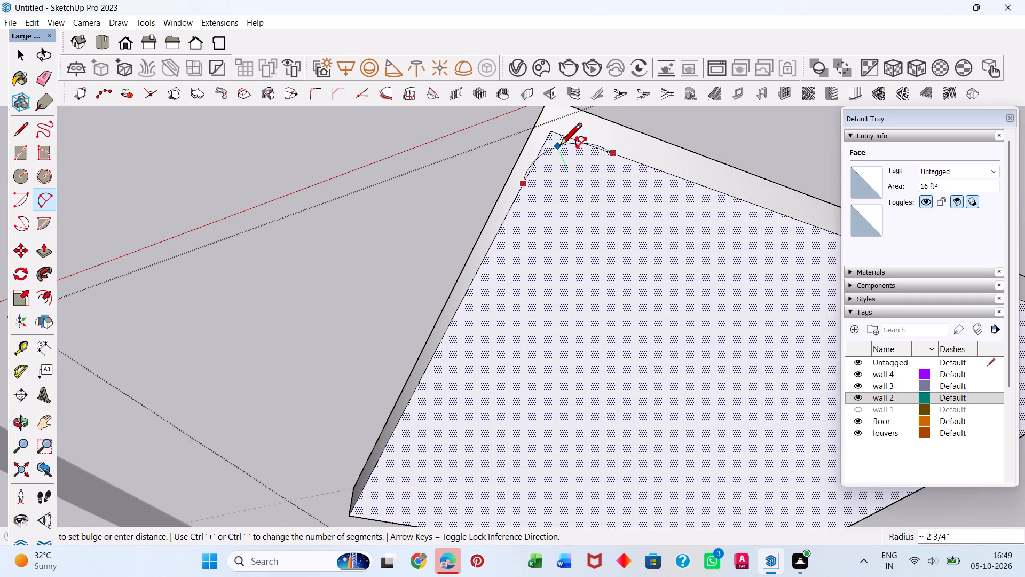
left_click(565, 152)
Draw a rounding arc with a chord of about 6" across the slab's opposite corner, nearest the doorway wall.
scroll(547, 262, "down", 6)
middle_click_drag(637, 425, 612, 319)
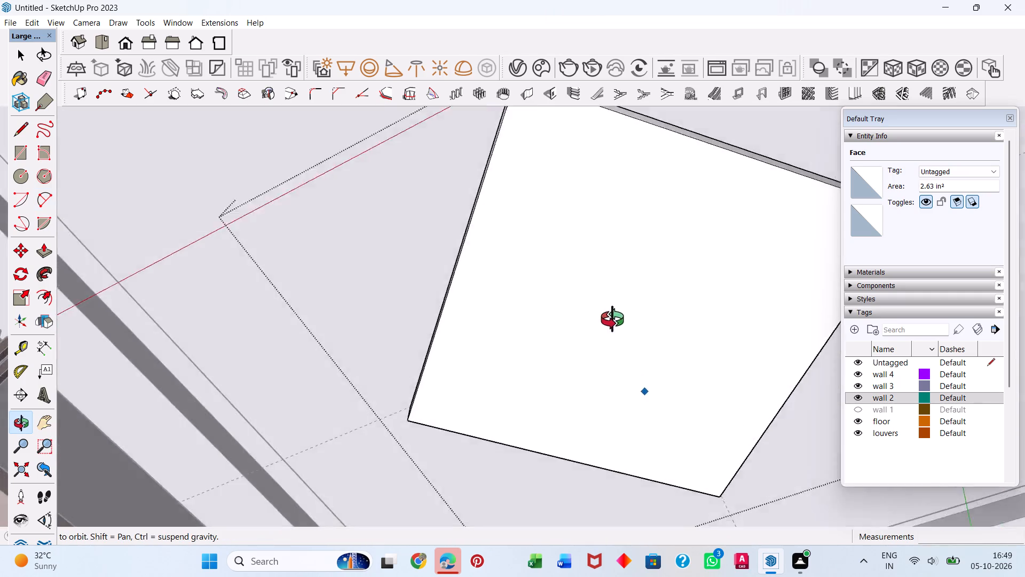
middle_click_drag(612, 319, 583, 249)
scroll(583, 249, "down", 3)
left_click(23, 467)
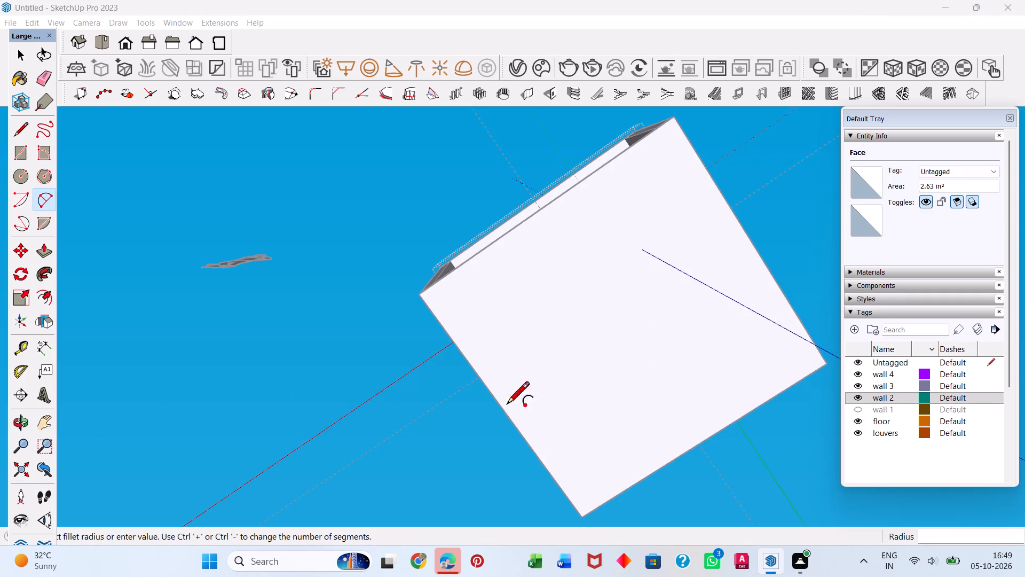
middle_click_drag(632, 401, 637, 565)
scroll(637, 565, "down", 1)
middle_click_drag(561, 275, 638, 362)
scroll(622, 305, "up", 13)
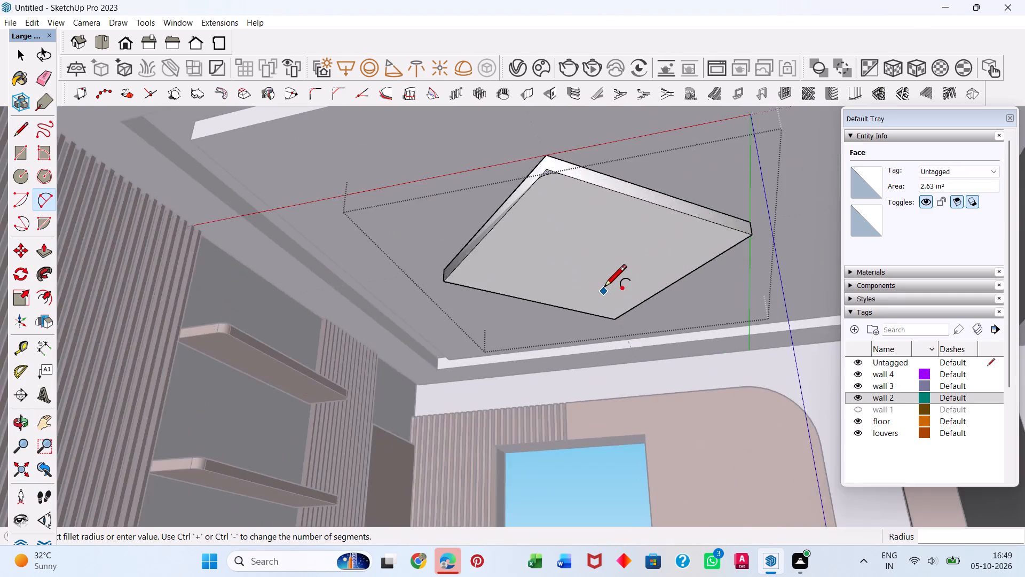
scroll(604, 288, "up", 4)
middle_click_drag(610, 298, 612, 244)
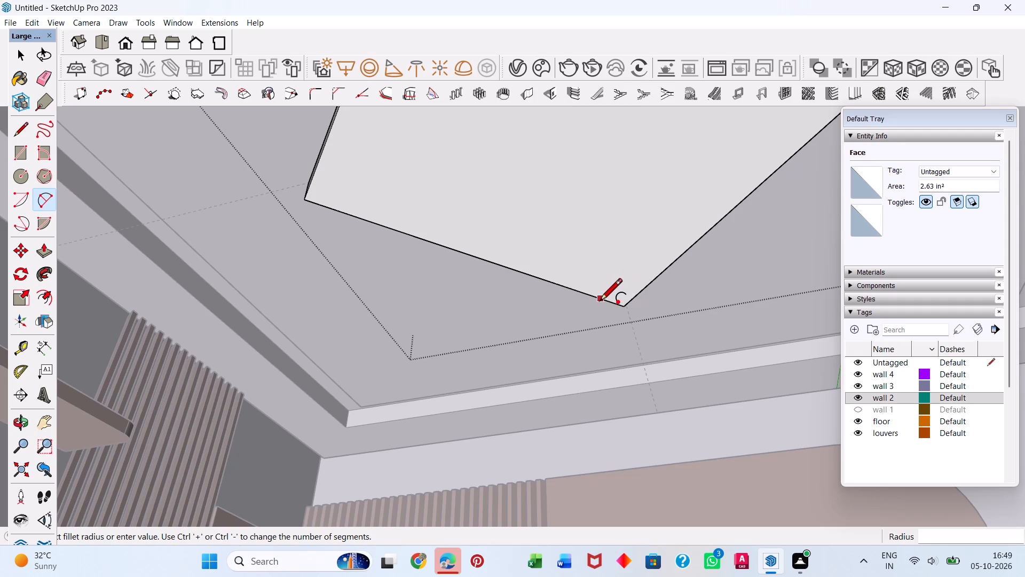
left_click(600, 302)
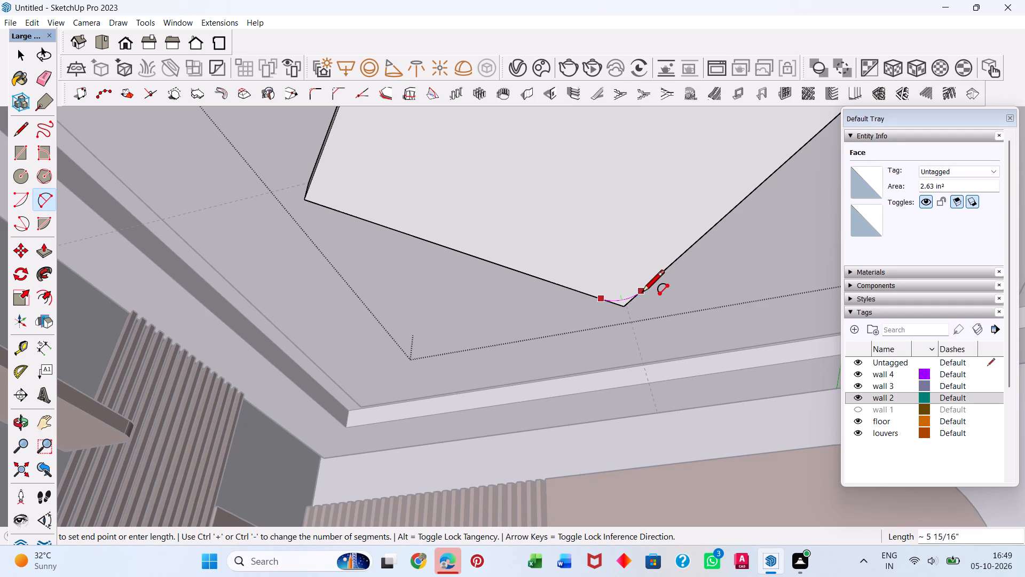
left_click(642, 294)
scroll(624, 301, "up", 1)
middle_click_drag(624, 301, 620, 253)
scroll(620, 268, "up", 3)
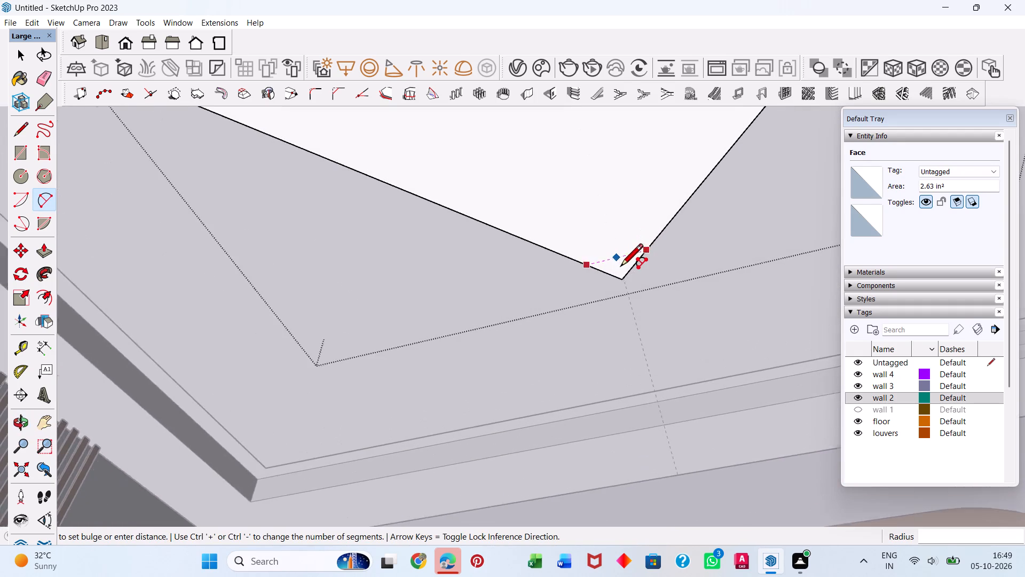
scroll(620, 268, "up", 2)
left_click(619, 269)
Hide the floor tag to open up the view of the ceiling from below.
scroll(549, 297, "down", 5)
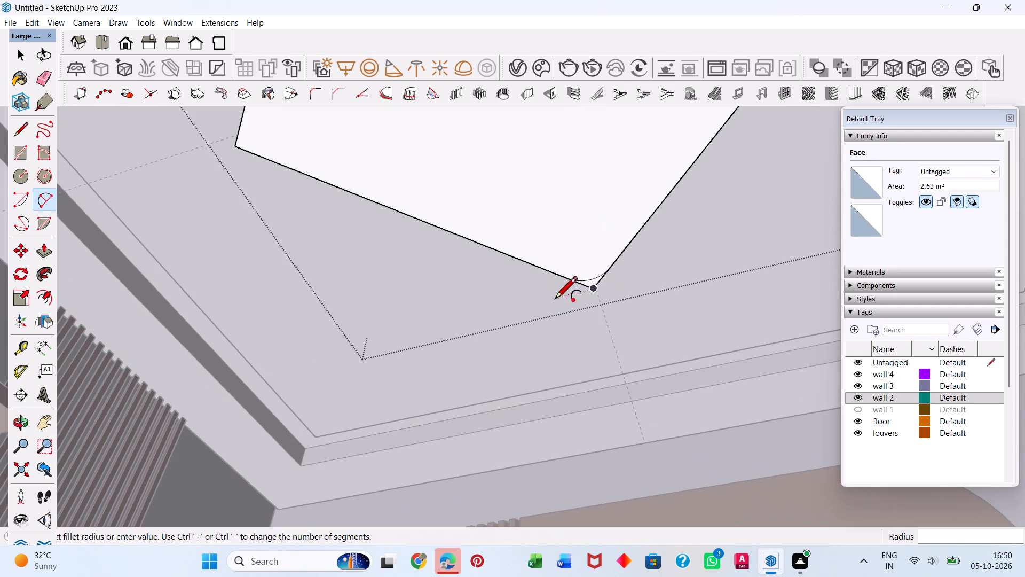
scroll(568, 300, "down", 6)
left_click(29, 469)
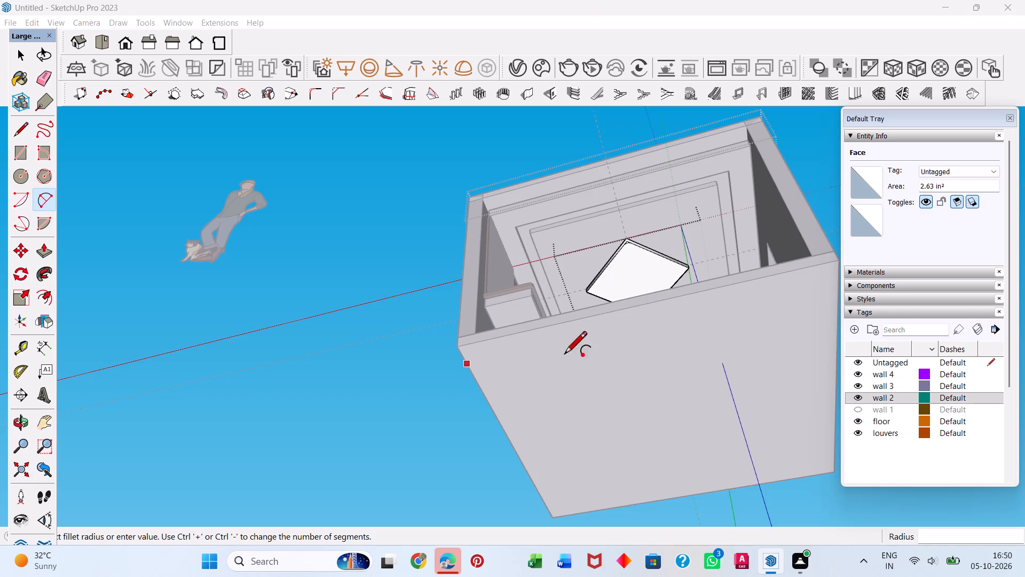
left_click(857, 422)
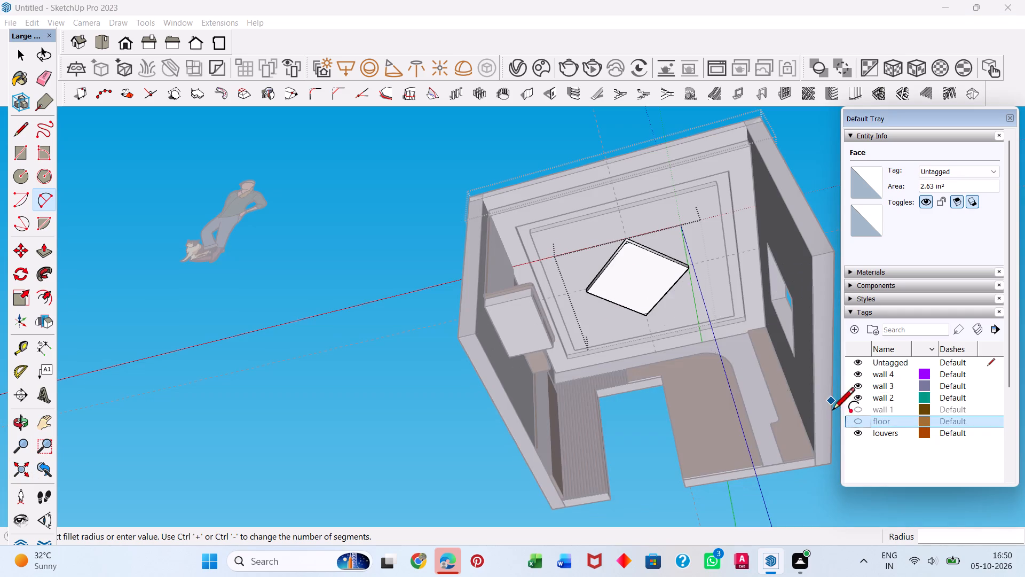
Draw rounding arcs across the slab's two remaining corners, about 4 1/4" radius nearest the shelves and about 3 5/8" radius opposite.
scroll(597, 298, "up", 14)
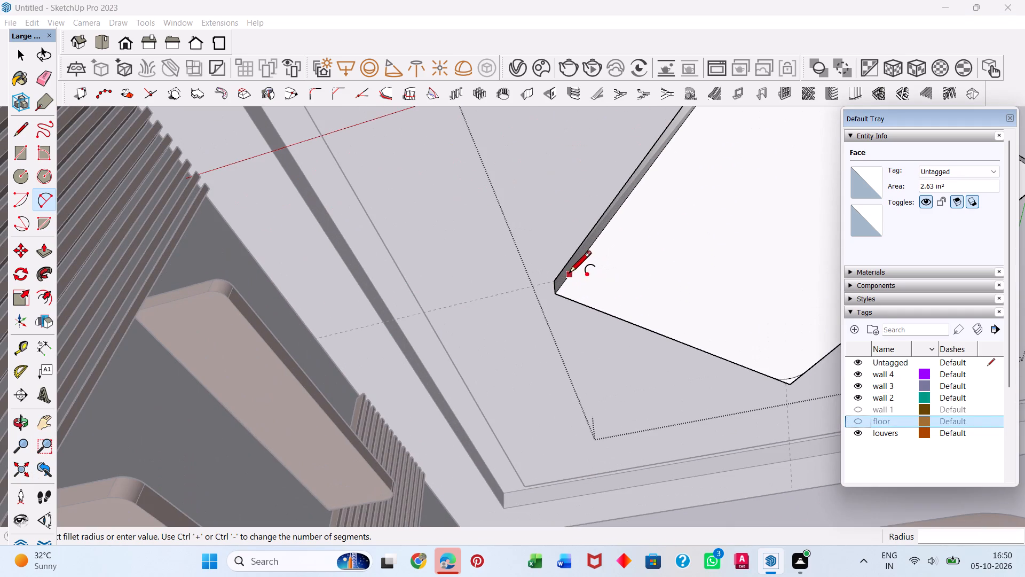
left_click(571, 277)
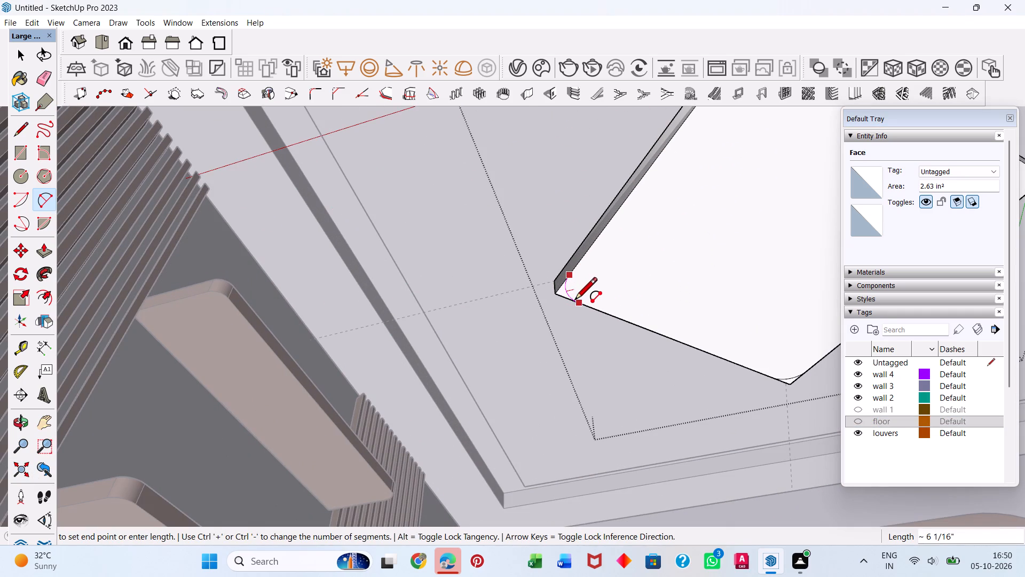
left_click(574, 301)
scroll(564, 292, "up", 4)
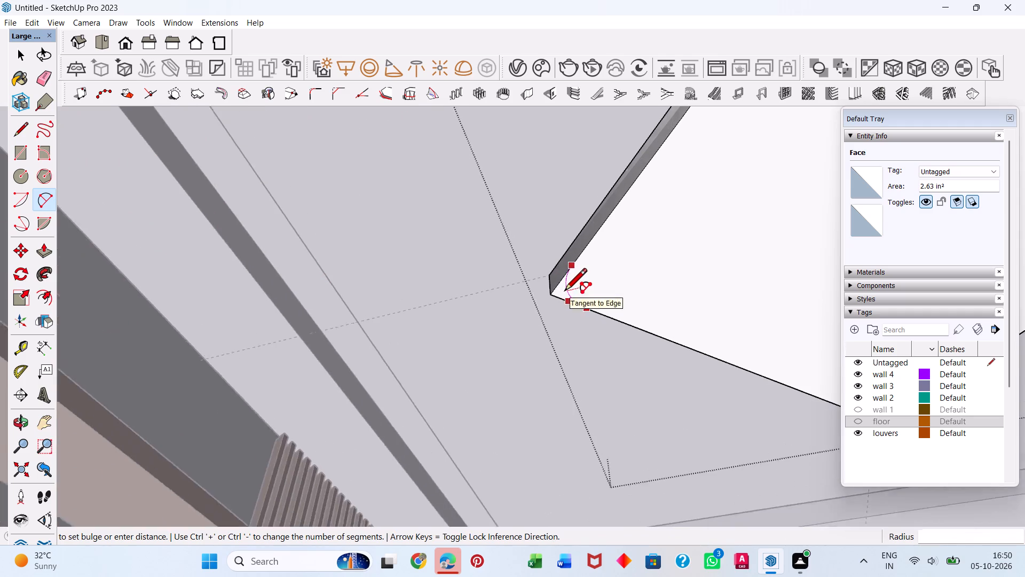
scroll(564, 292, "up", 6)
left_click(567, 292)
scroll(521, 285, "down", 18)
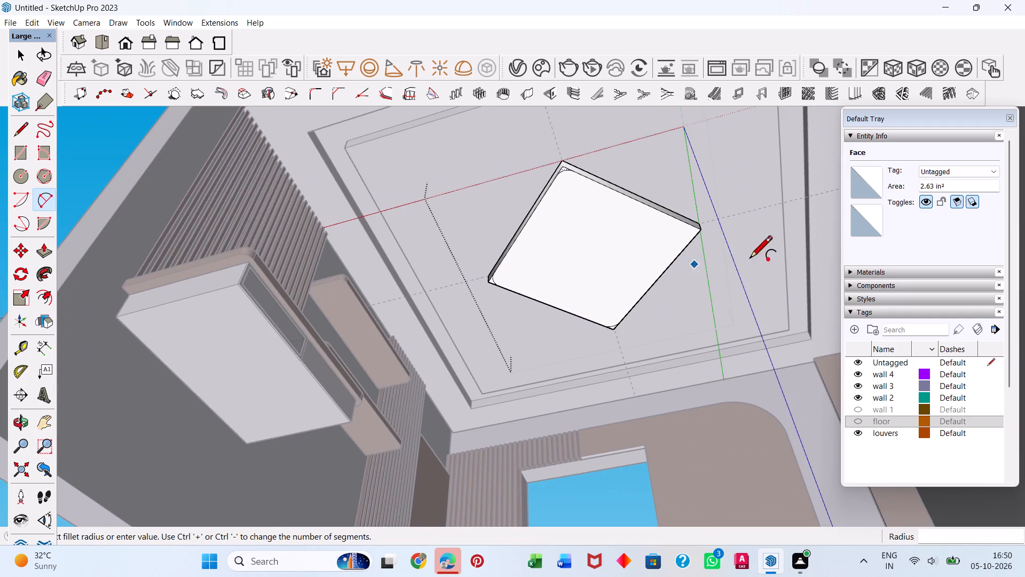
scroll(703, 228, "up", 8)
left_click(690, 230)
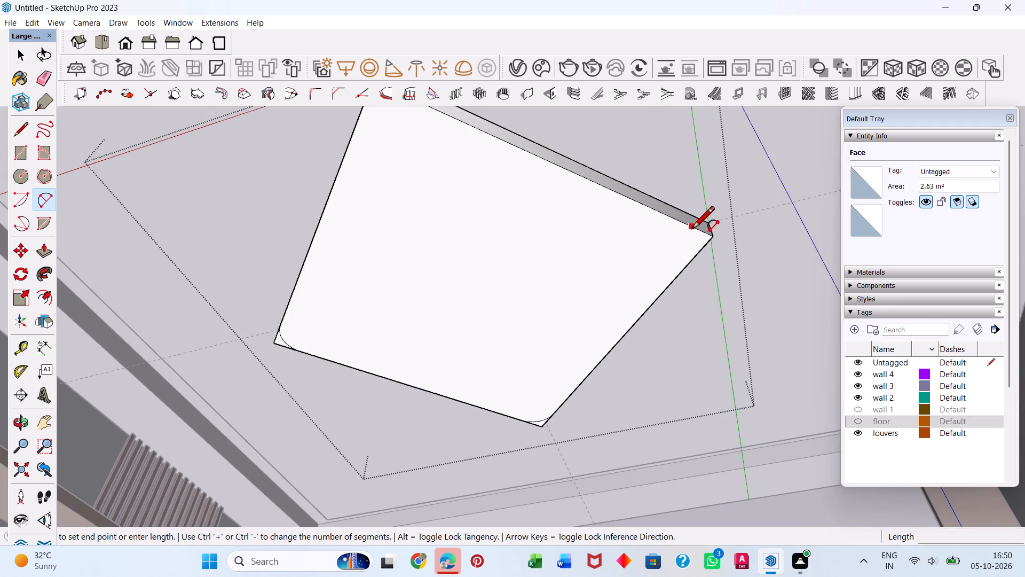
left_click(699, 255)
left_click(705, 240)
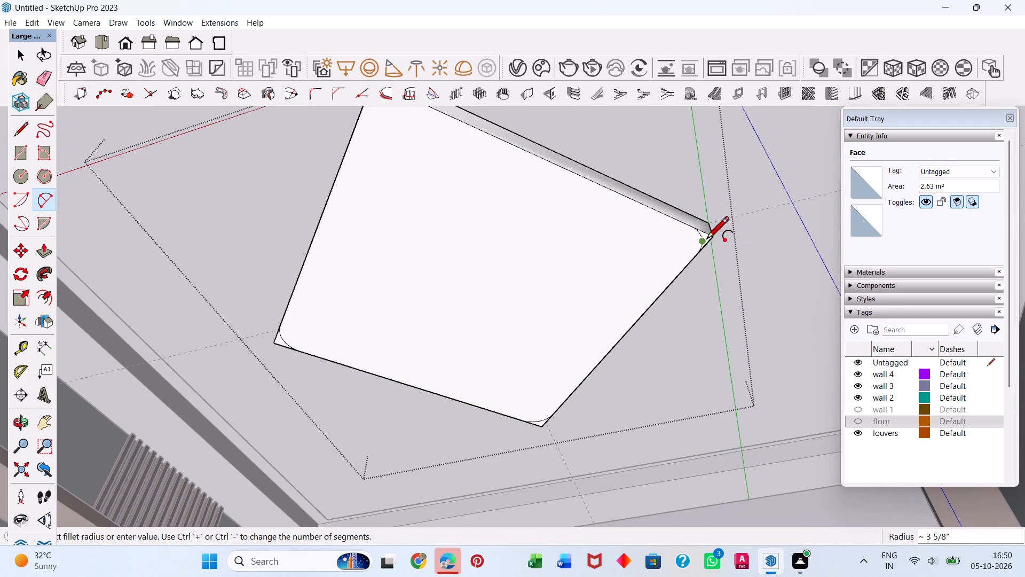
Push the waste face outside the arc through 3" to round the slab's corner nearest the shelves.
key("space")
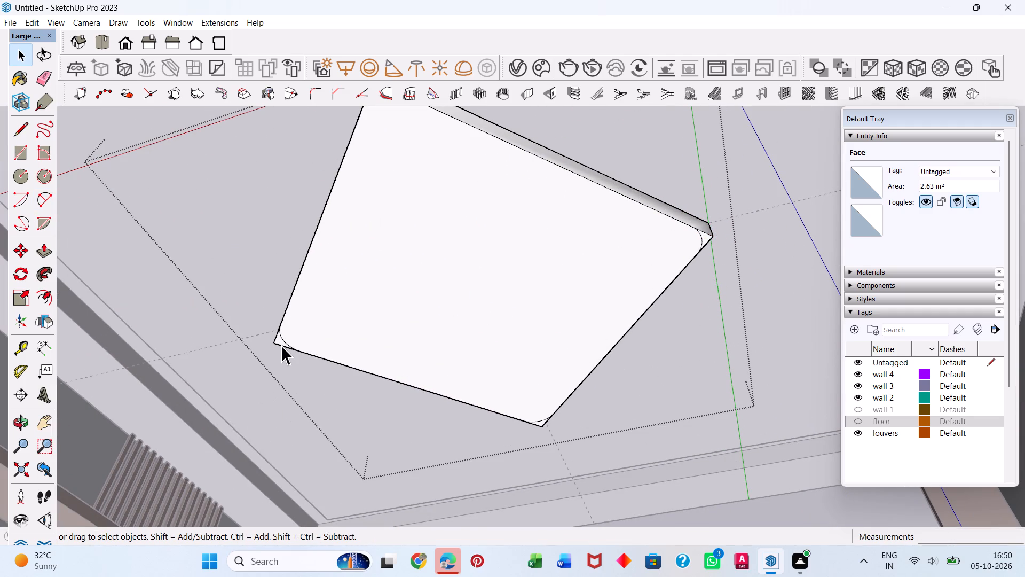
left_click(281, 346)
left_click(281, 344)
double_click(279, 340)
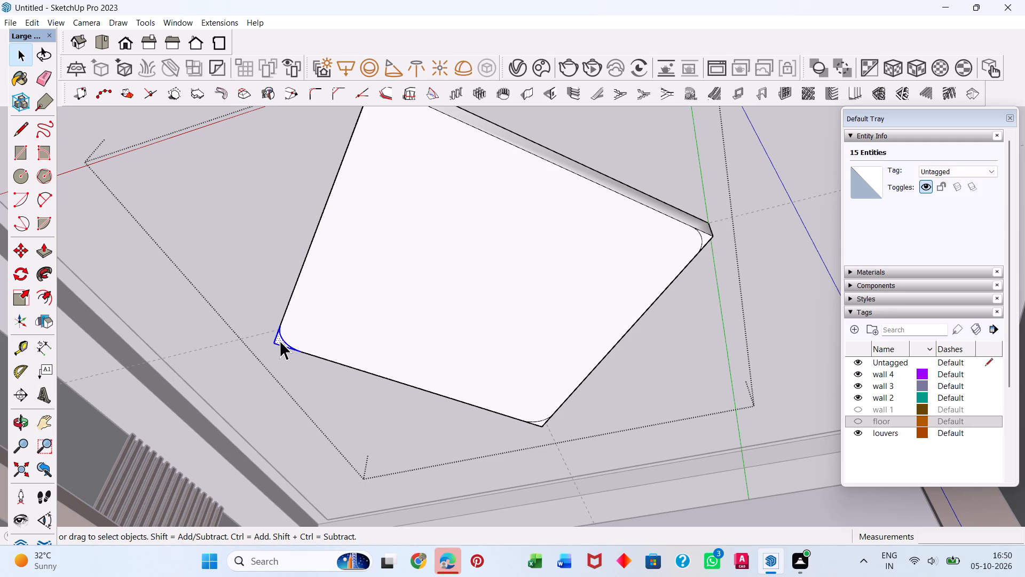
left_click(280, 340)
left_click(280, 340)
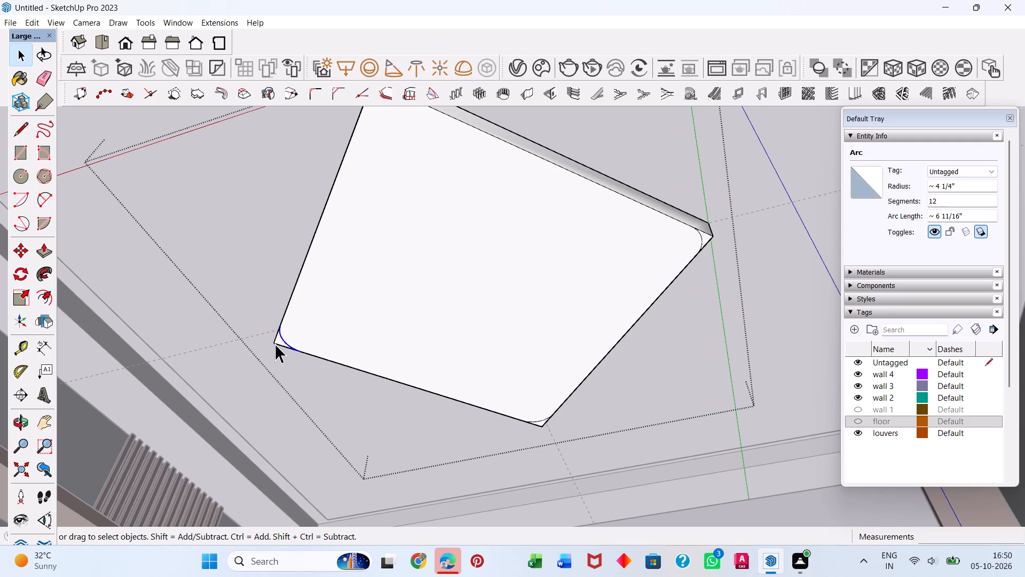
scroll(272, 345, "up", 9)
left_click(291, 332)
key("p")
left_click(289, 331)
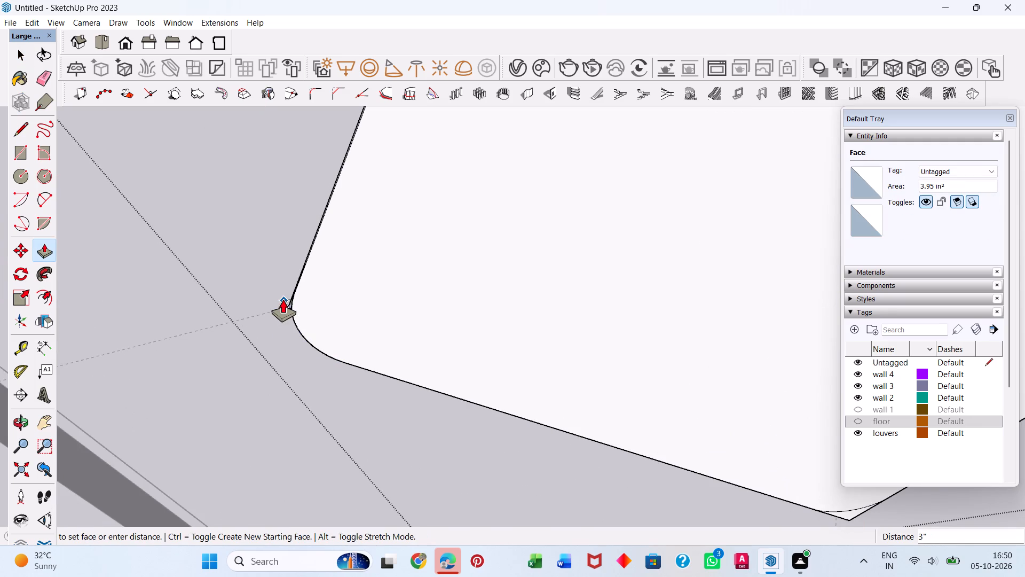
left_click(280, 290)
Push away the waste outside the arcs at the slab's other three corners, repeating the 3" depth.
middle_click_drag(297, 315, 428, 394)
scroll(428, 394, "down", 10)
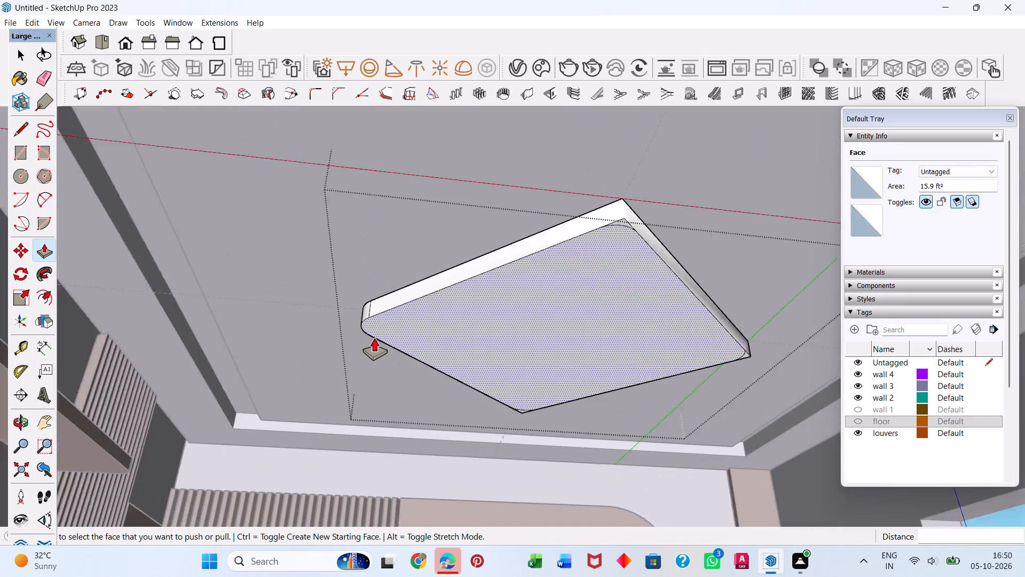
scroll(374, 338, "down", 1)
scroll(547, 256, "up", 10)
double_click(551, 254)
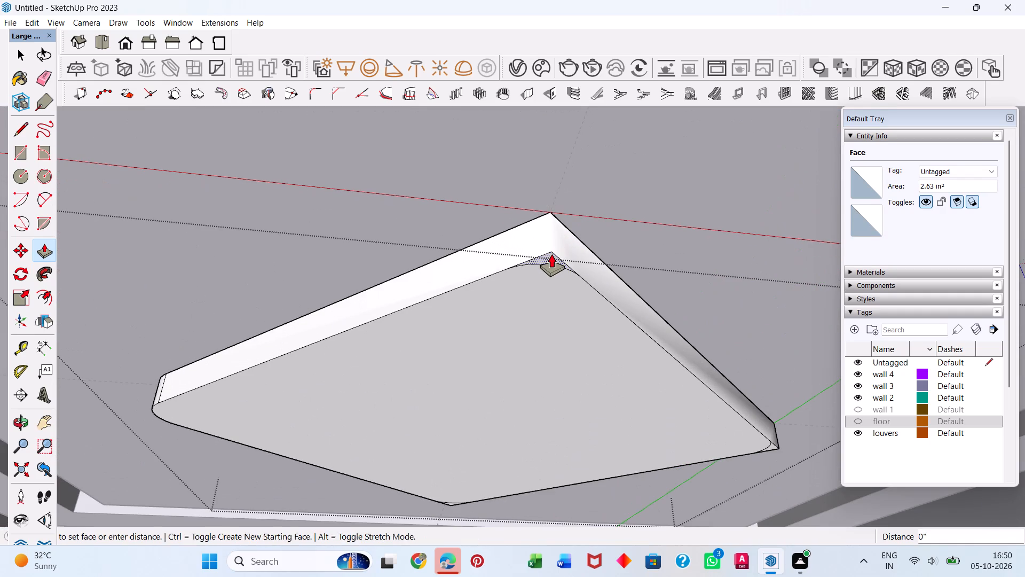
double_click(776, 447)
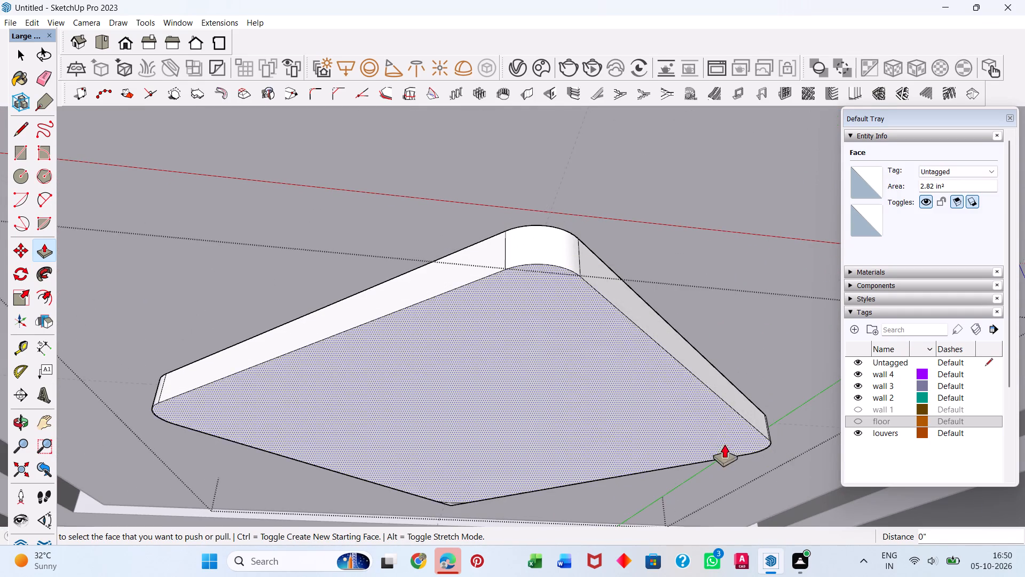
scroll(598, 420, "down", 4)
middle_click_drag(544, 490, 552, 374)
scroll(483, 393, "up", 5)
double_click(487, 393)
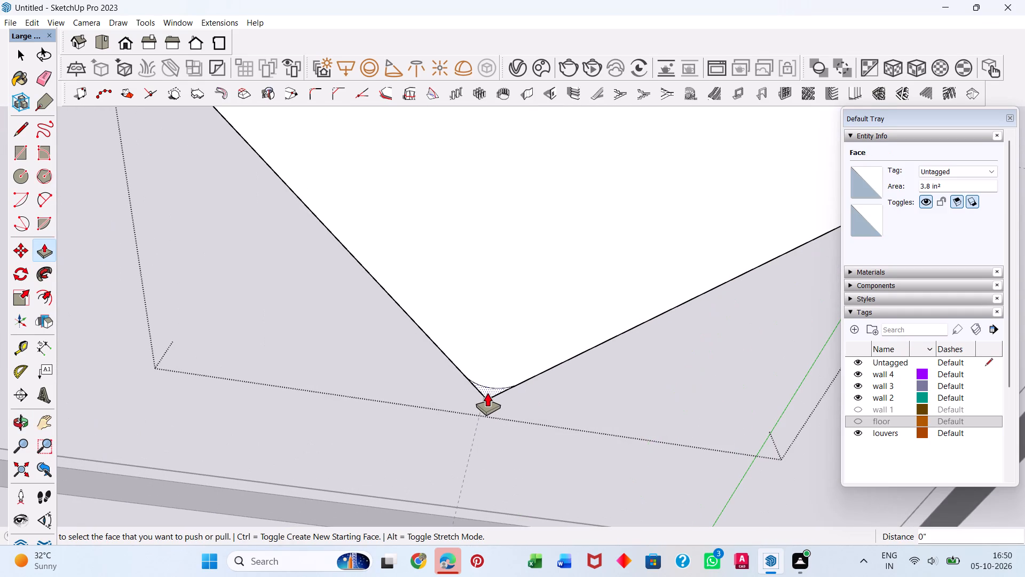
key("space")
scroll(493, 380, "down", 16)
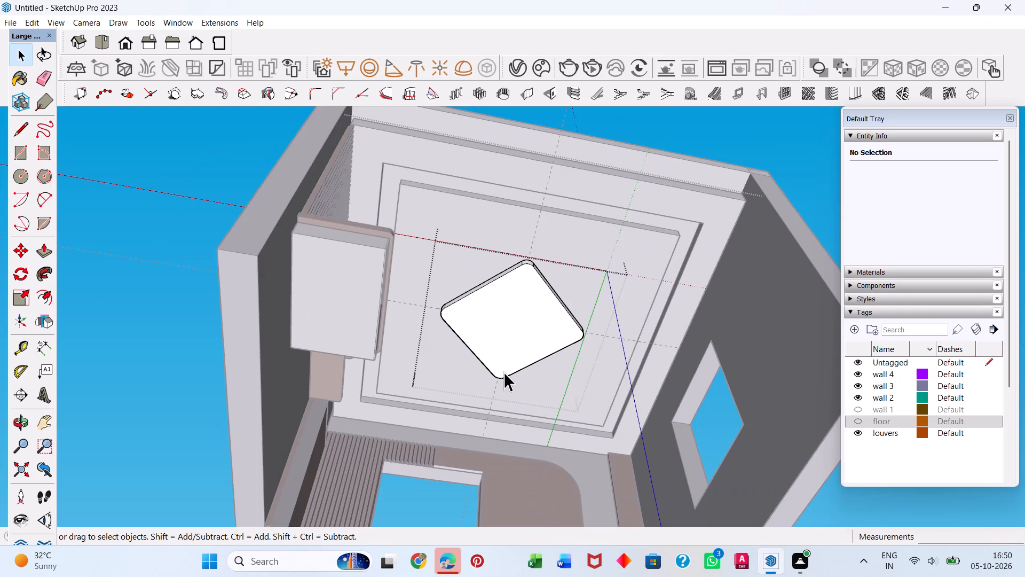
scroll(502, 334, "down", 5)
middle_click_drag(521, 355, 457, 405)
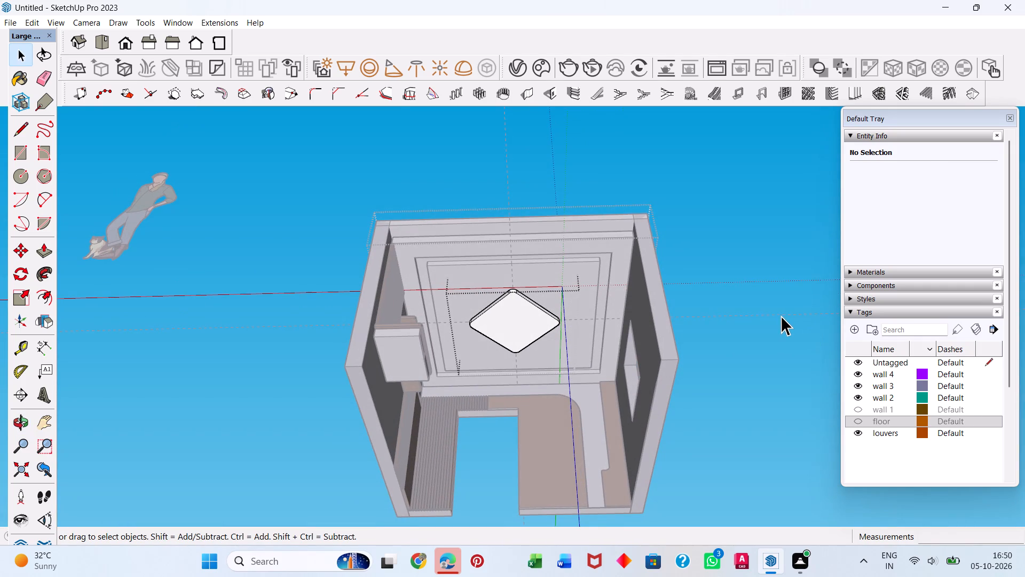
Examine the false ceiling's perimeter groove, side faces and front edge from below and from the front.
left_click(782, 316)
middle_click_drag(458, 321, 415, 429)
scroll(421, 317, "up", 2)
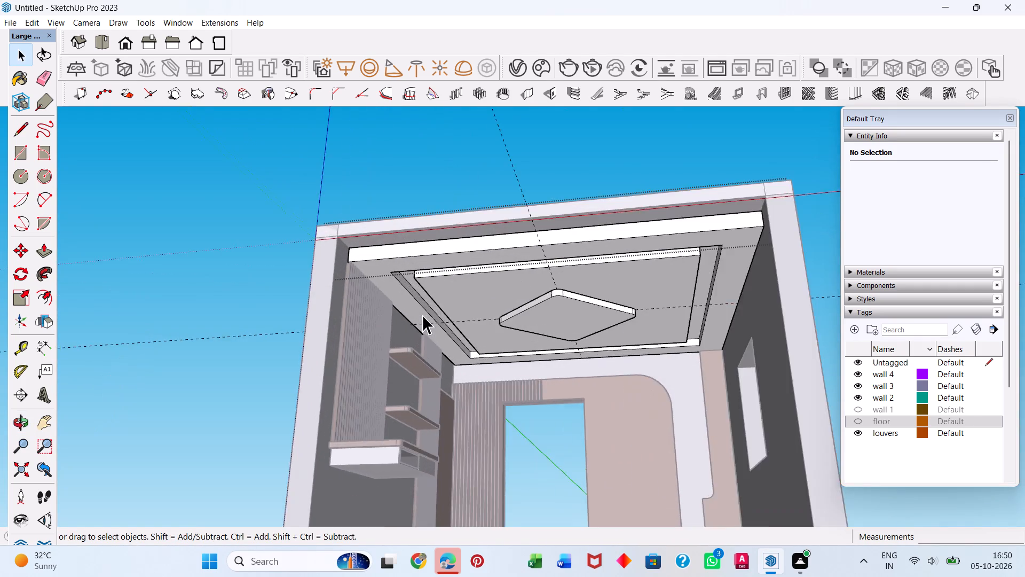
scroll(422, 315, "up", 12)
middle_click_drag(435, 326, 469, 348)
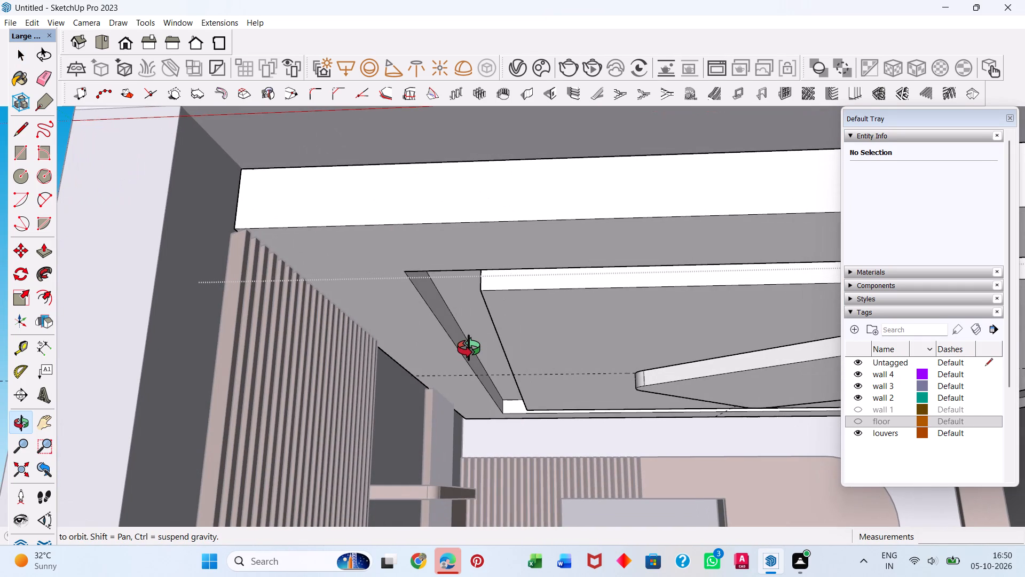
middle_click_drag(469, 348, 468, 348)
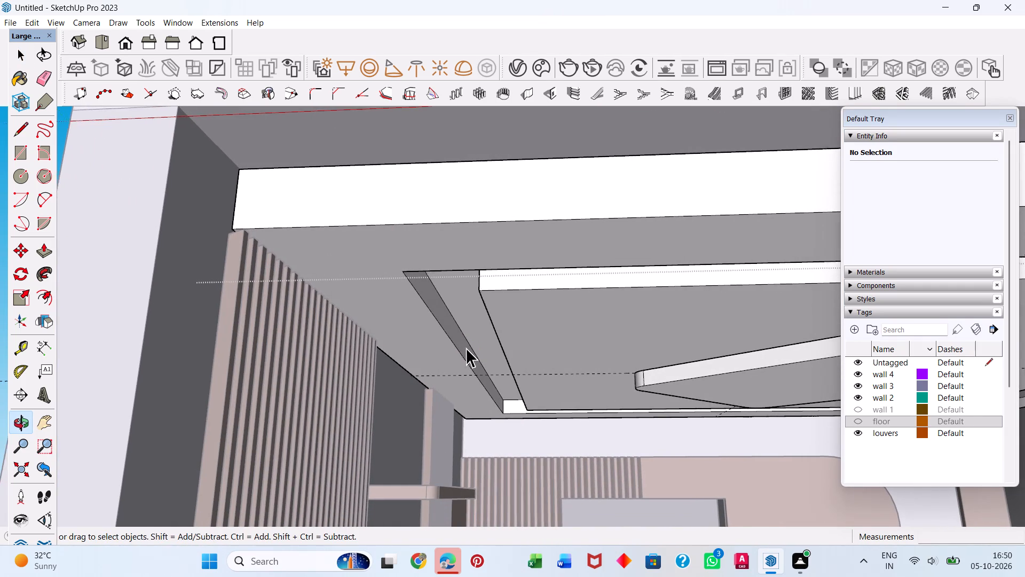
scroll(466, 348, "up", 3)
left_click(458, 345)
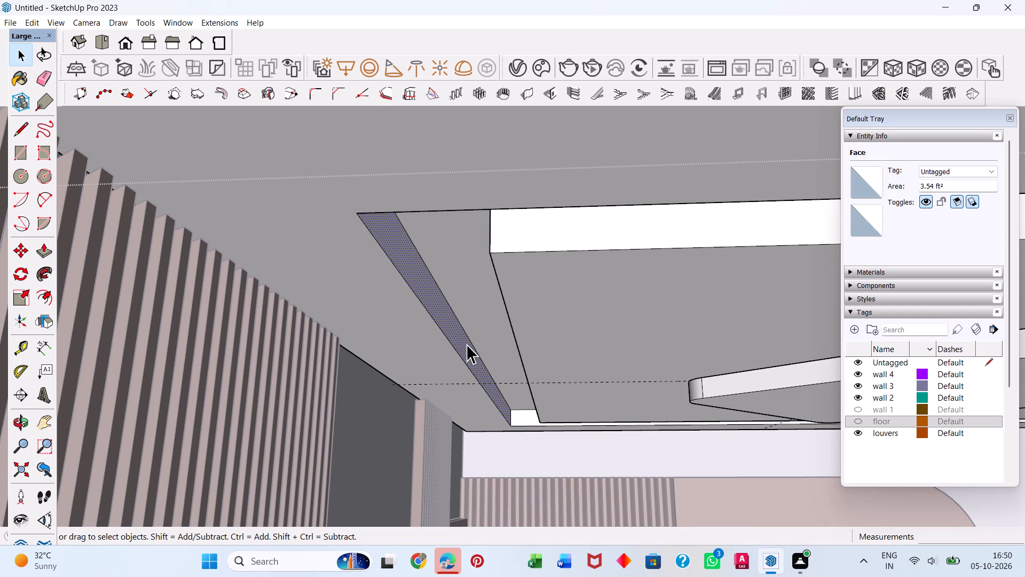
middle_click_drag(476, 348, 459, 373)
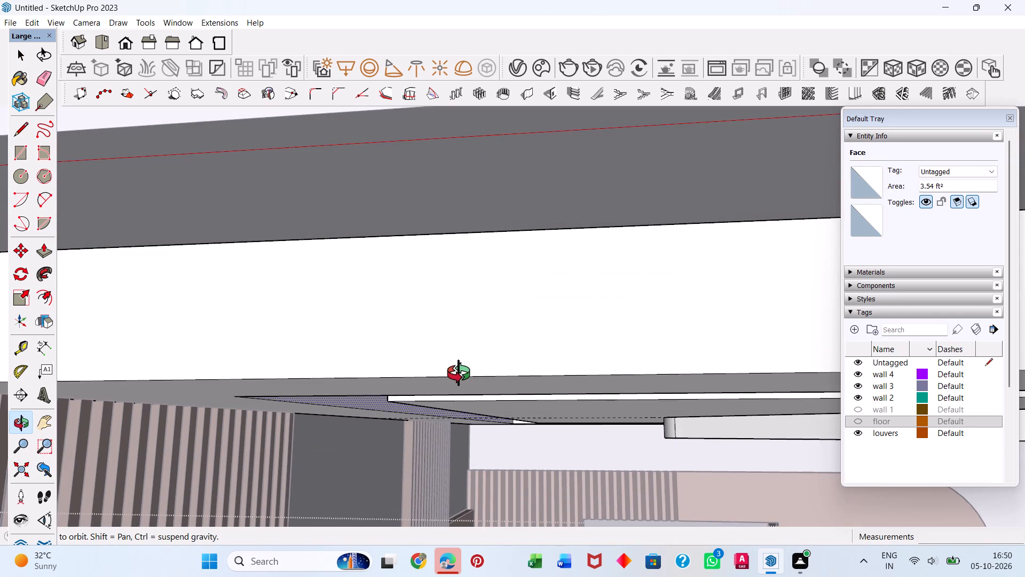
middle_click_drag(459, 373, 434, 337)
scroll(323, 286, "up", 4)
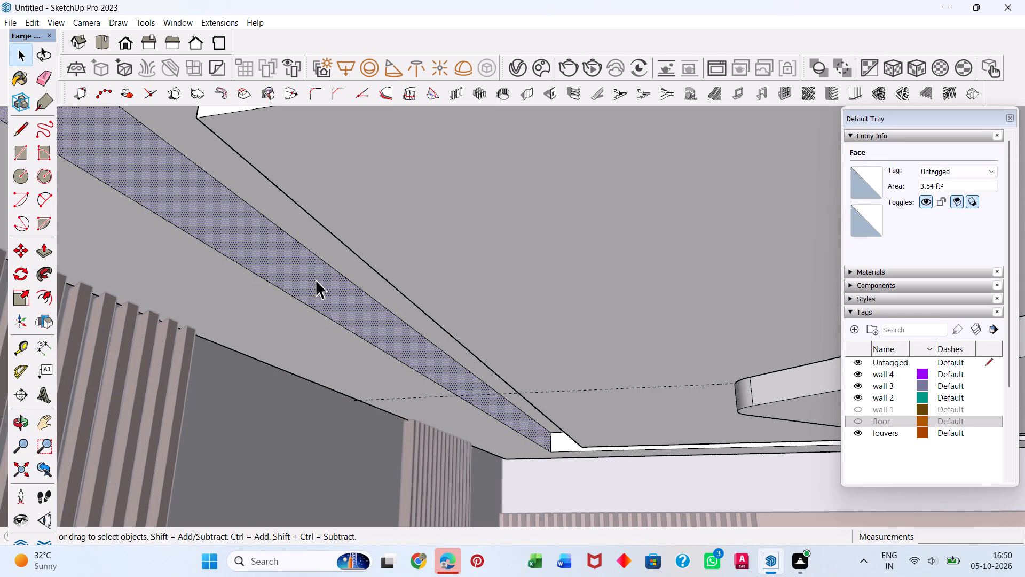
middle_click_drag(420, 256, 467, 365)
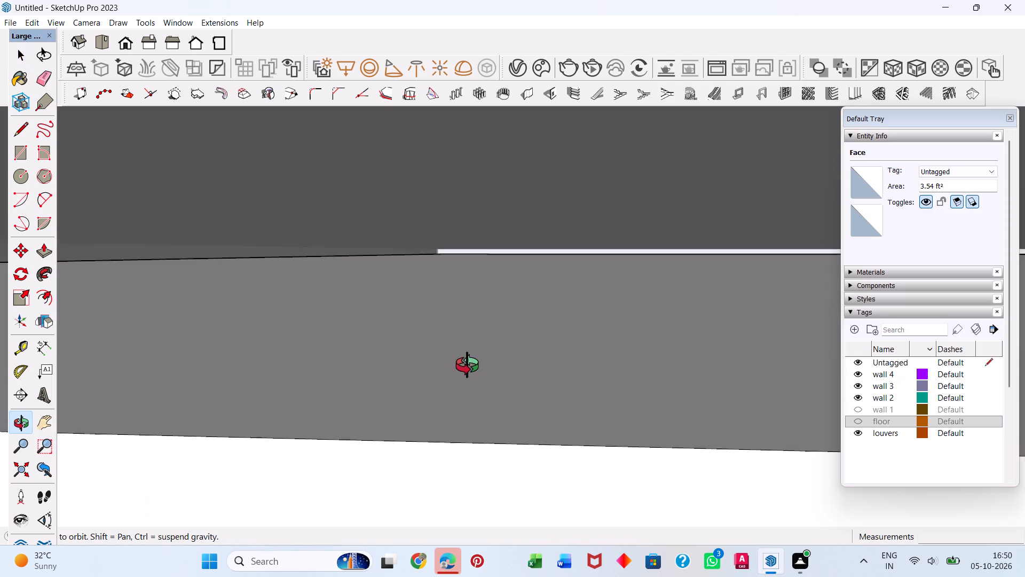
middle_click_drag(467, 365, 488, 317)
scroll(483, 337, "up", 1)
scroll(488, 317, "down", 1)
scroll(475, 297, "up", 5)
scroll(363, 297, "up", 4)
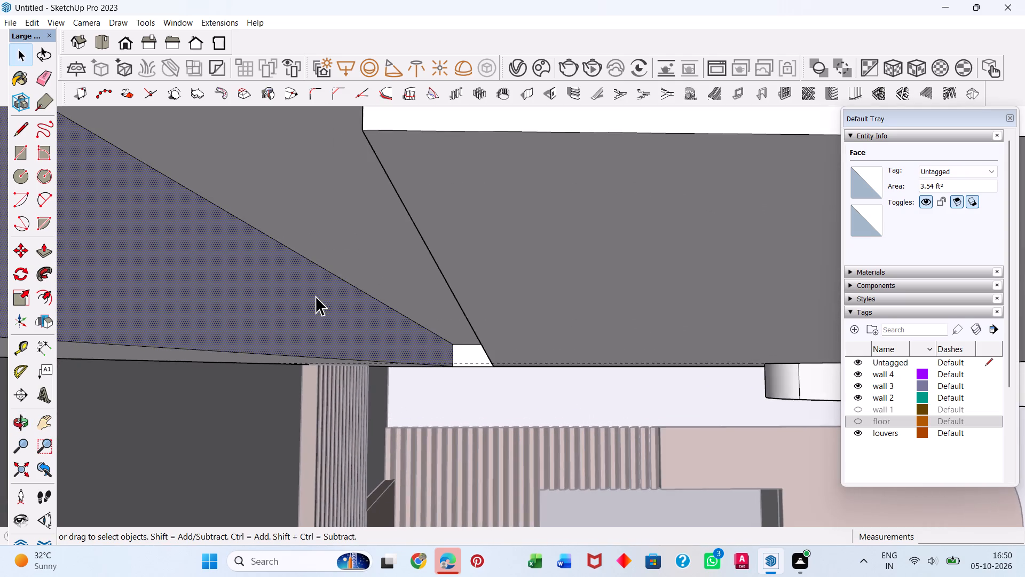
scroll(314, 296, "down", 5)
scroll(495, 284, "down", 18)
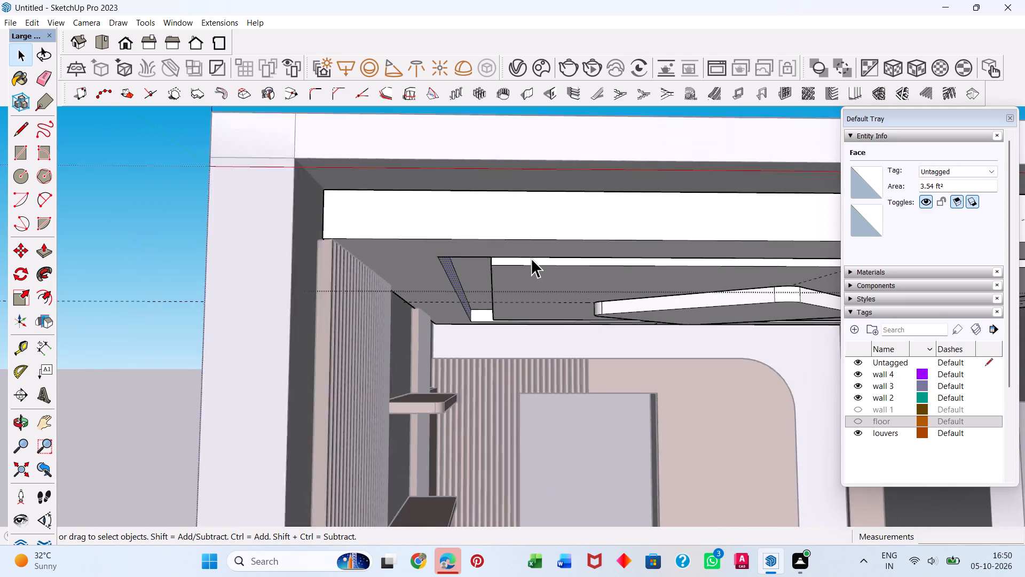
scroll(531, 258, "down", 2)
scroll(428, 206, "up", 3)
middle_click_drag(437, 232, 418, 295)
scroll(430, 251, "up", 1)
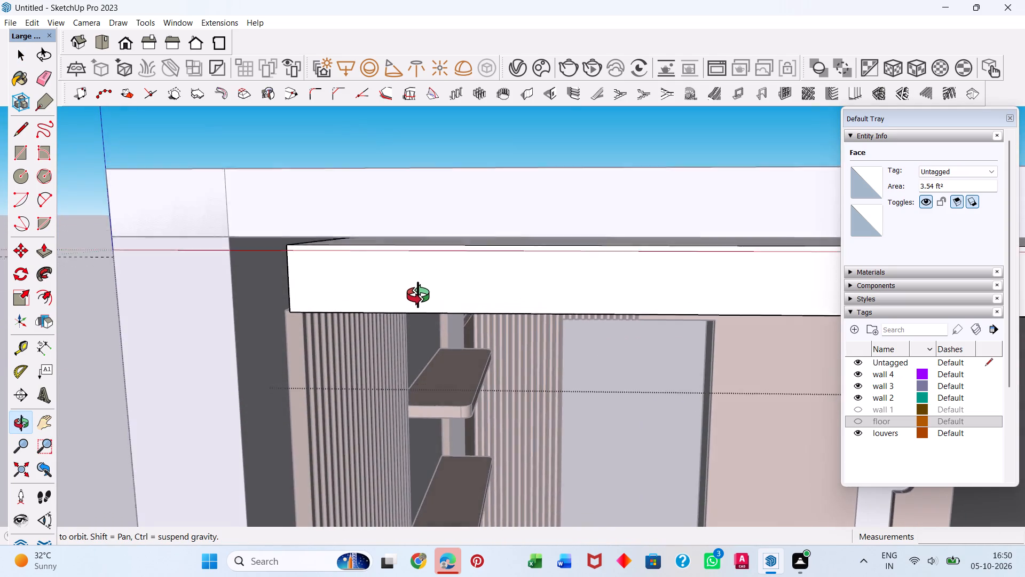
middle_click_drag(418, 295, 419, 288)
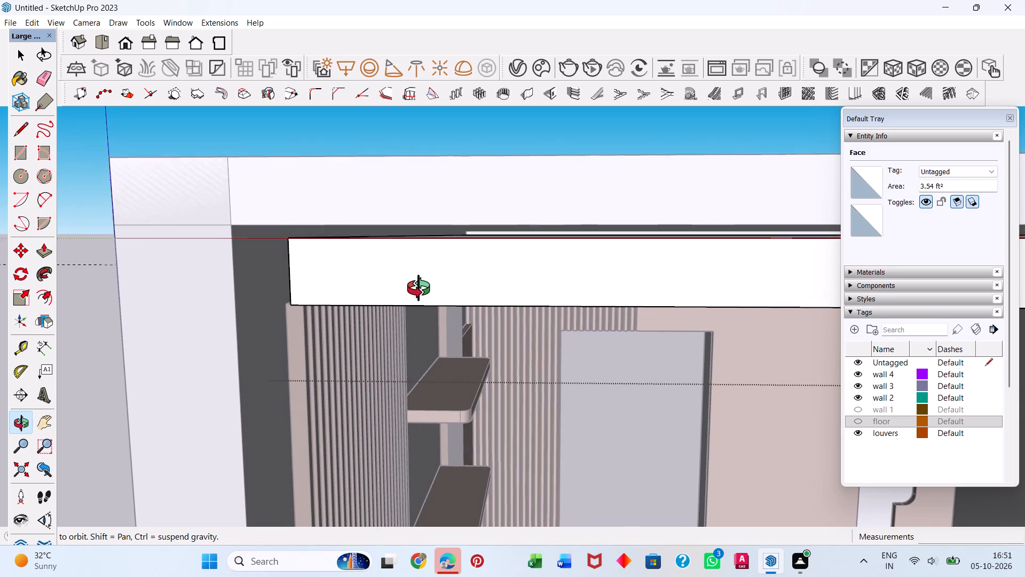
middle_click_drag(419, 288, 419, 290)
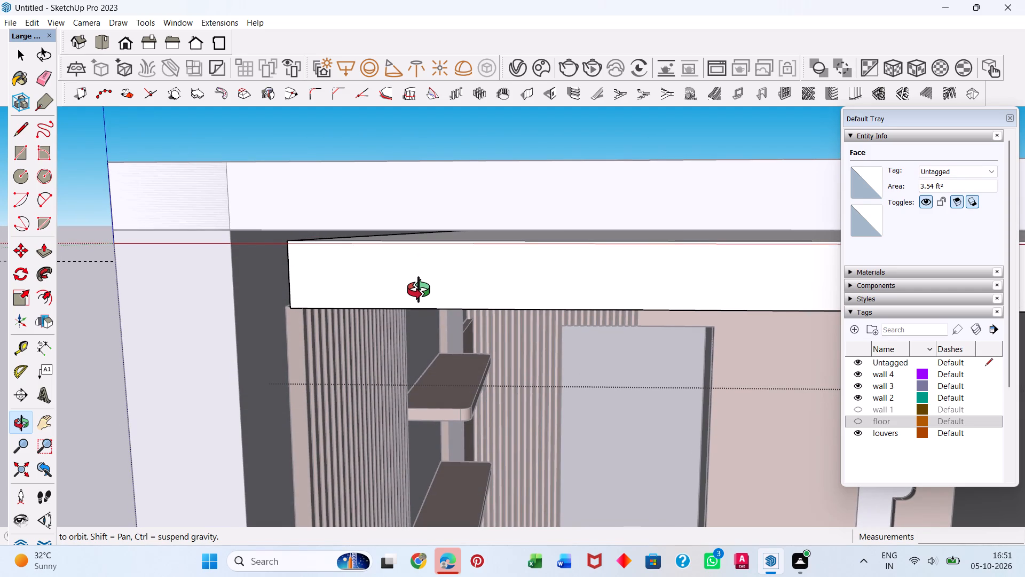
middle_click_drag(419, 290, 303, 191)
scroll(599, 325, "up", 3)
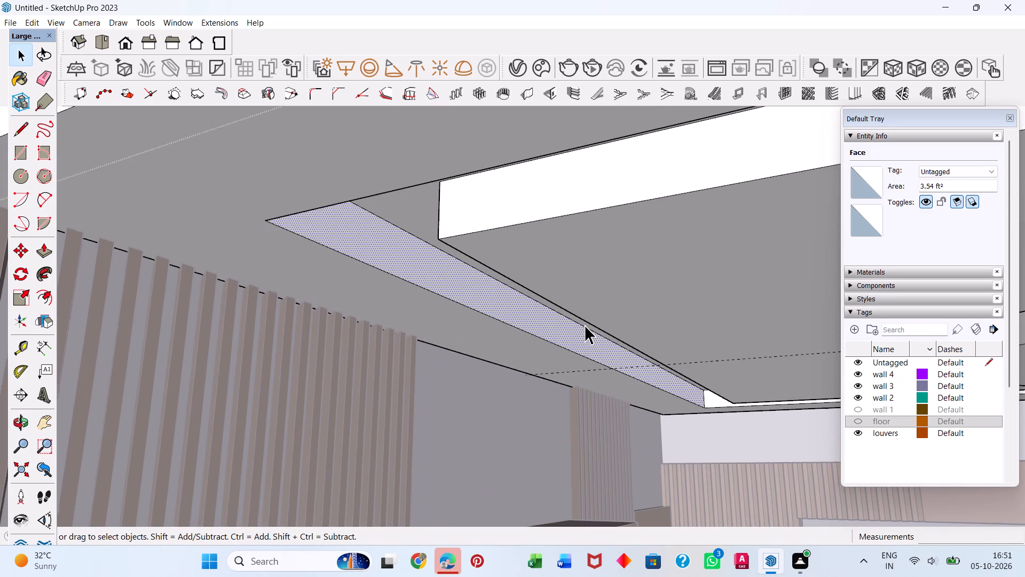
scroll(585, 325, "up", 1)
scroll(518, 319, "down", 16)
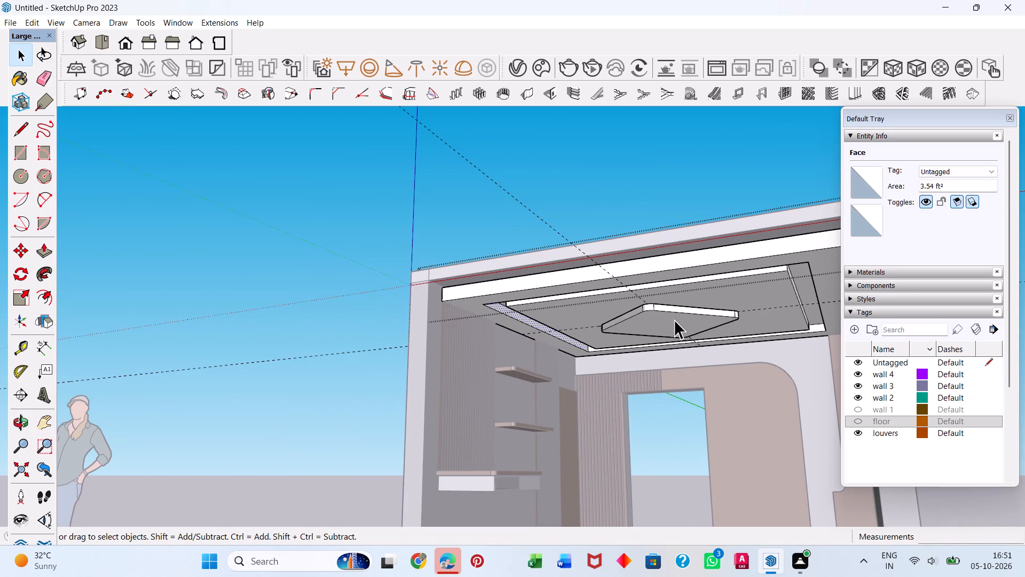
scroll(685, 301, "up", 2)
middle_click_drag(687, 298, 705, 190)
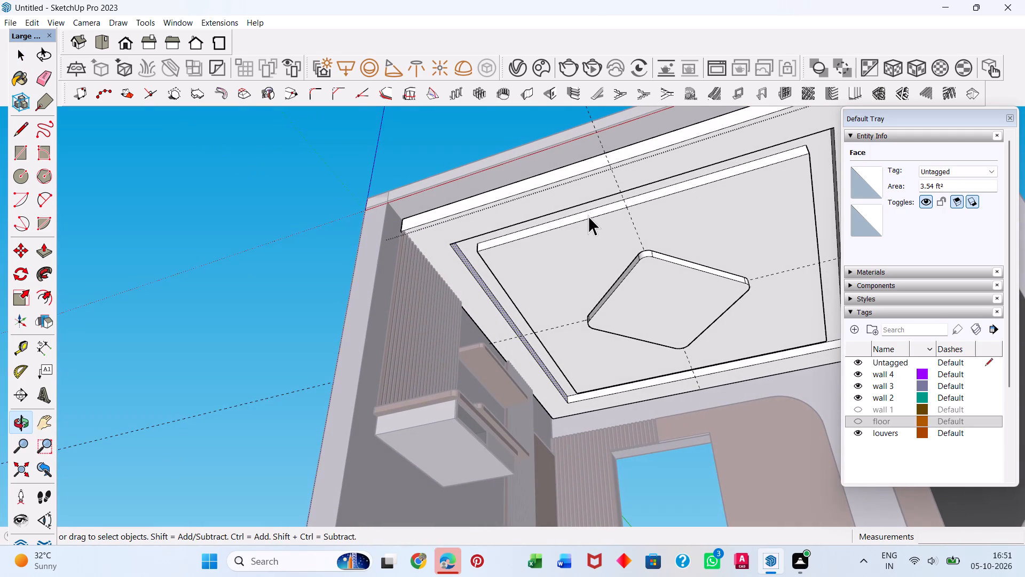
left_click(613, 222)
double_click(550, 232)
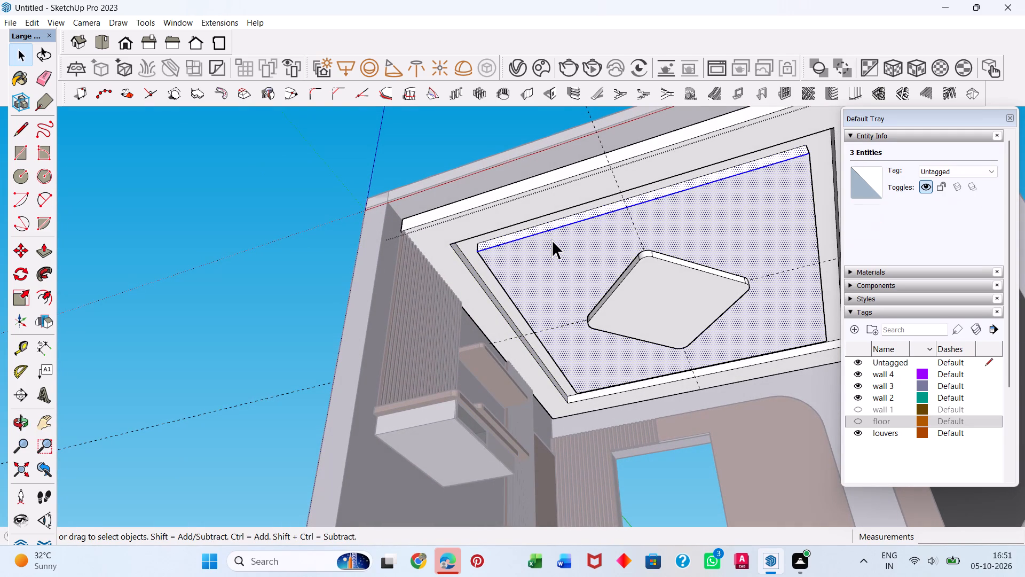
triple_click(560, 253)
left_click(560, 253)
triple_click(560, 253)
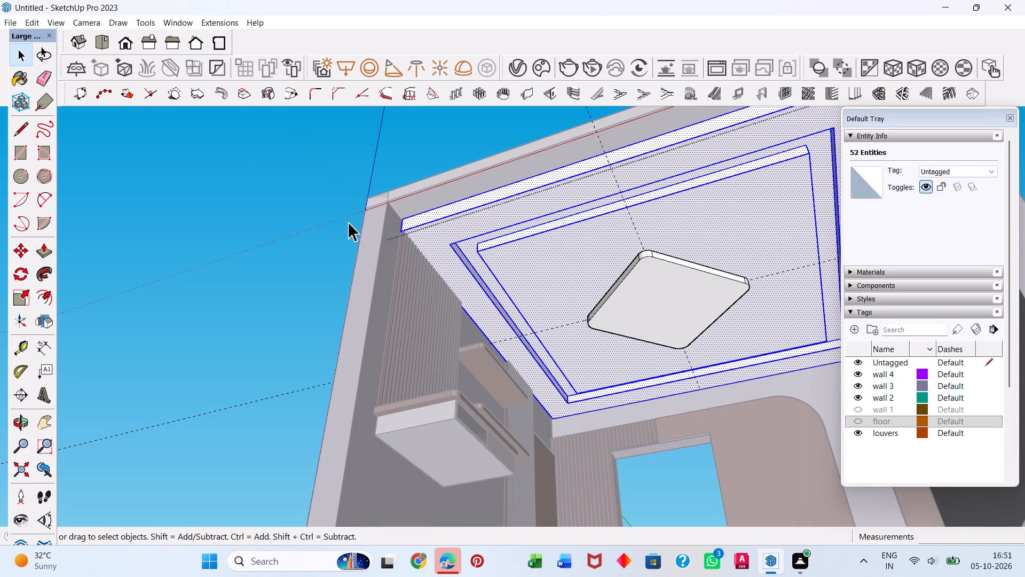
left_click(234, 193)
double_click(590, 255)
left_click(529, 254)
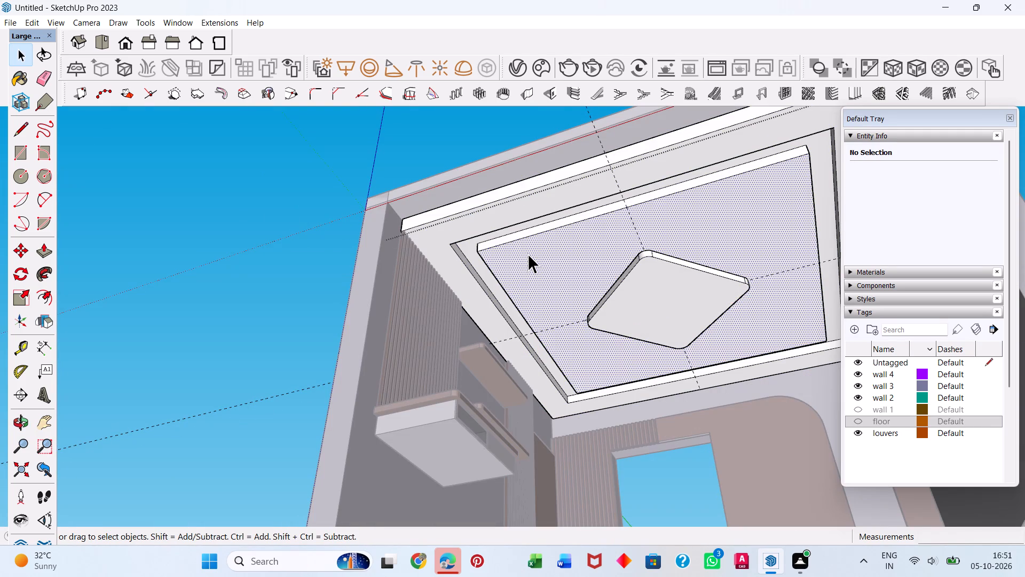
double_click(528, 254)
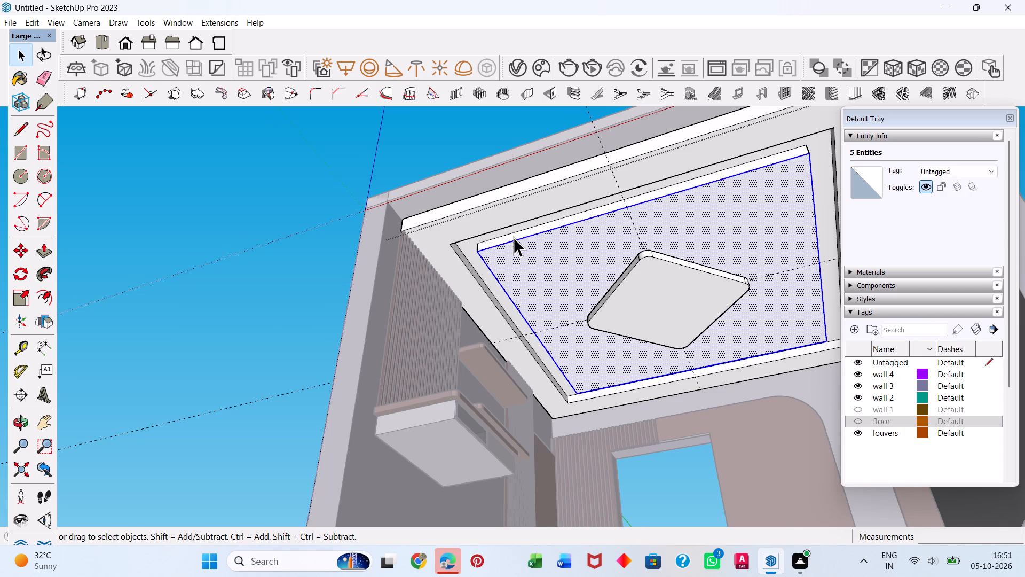
Leave the ceiling group and create a new tag named "roof" for the room's roof slab.
scroll(514, 237, "up", 8)
scroll(516, 247, "down", 1)
middle_click_drag(517, 253, 530, 305)
left_click(511, 158)
left_click(511, 168)
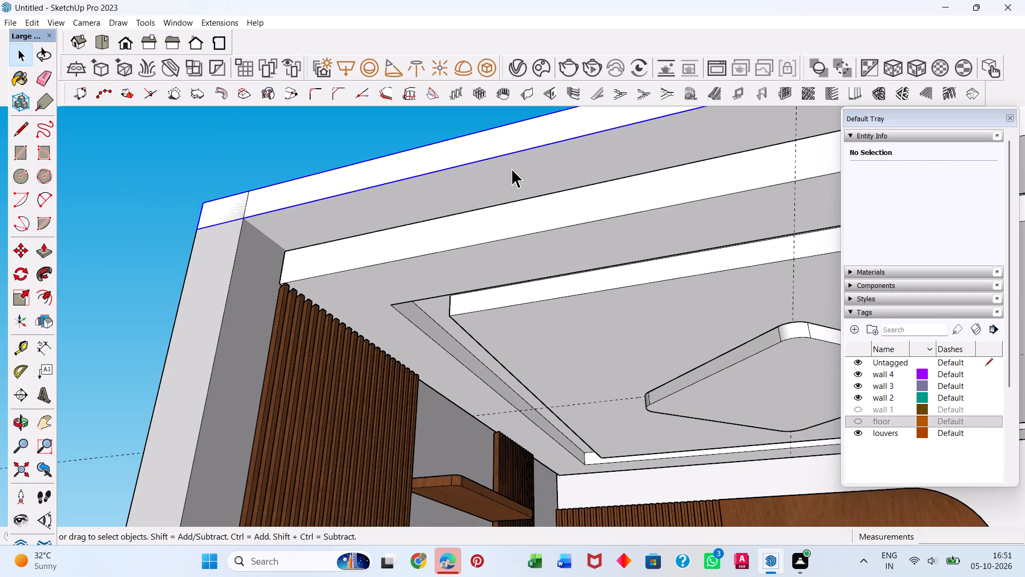
right_click(511, 168)
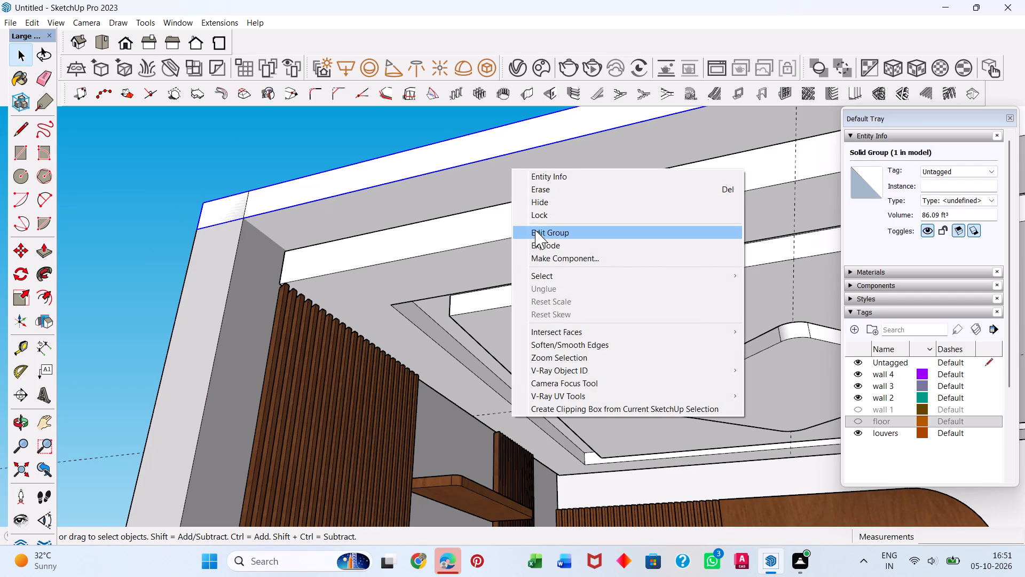
left_click(455, 180)
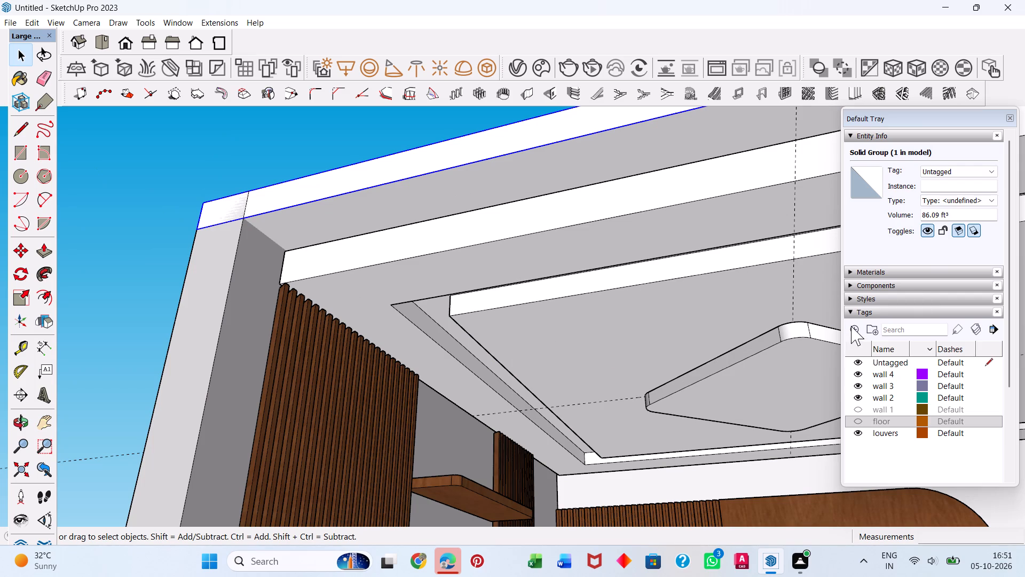
left_click(851, 325)
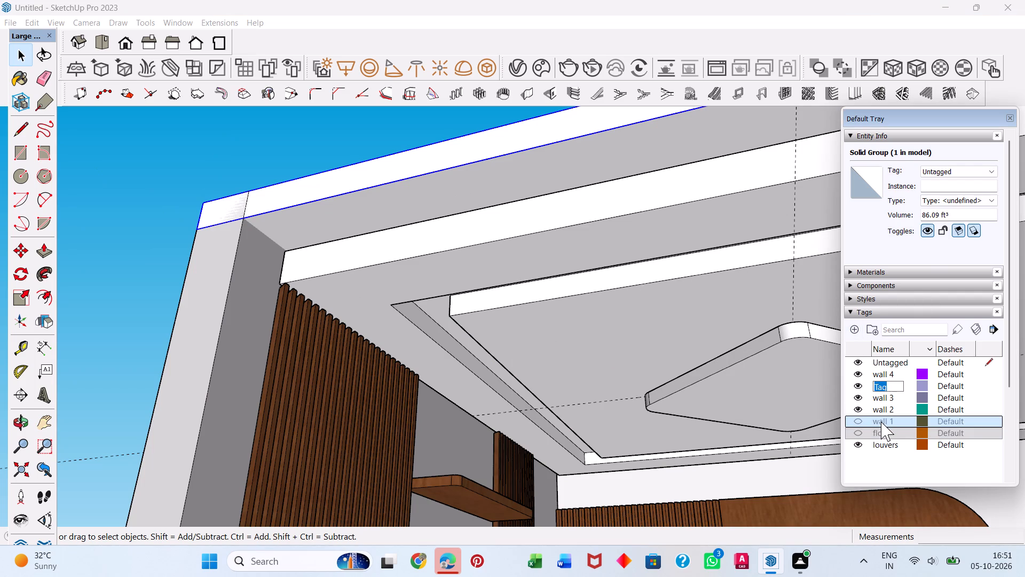
key("BackSpace")
type("roof")
key("Return")
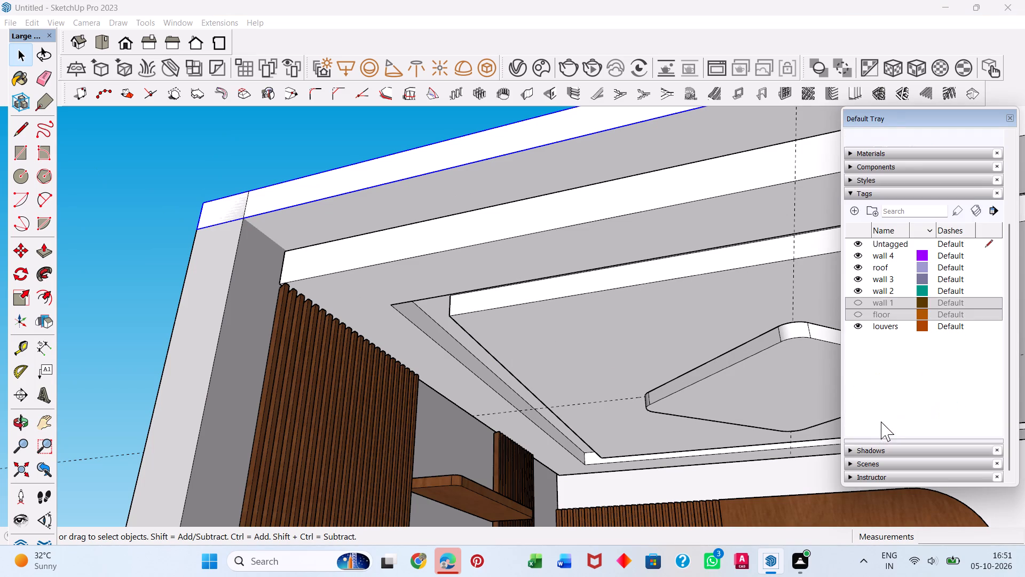
Assign the "roof" tag to the roof slab group above the false ceiling, and clear the selection.
left_click(886, 264)
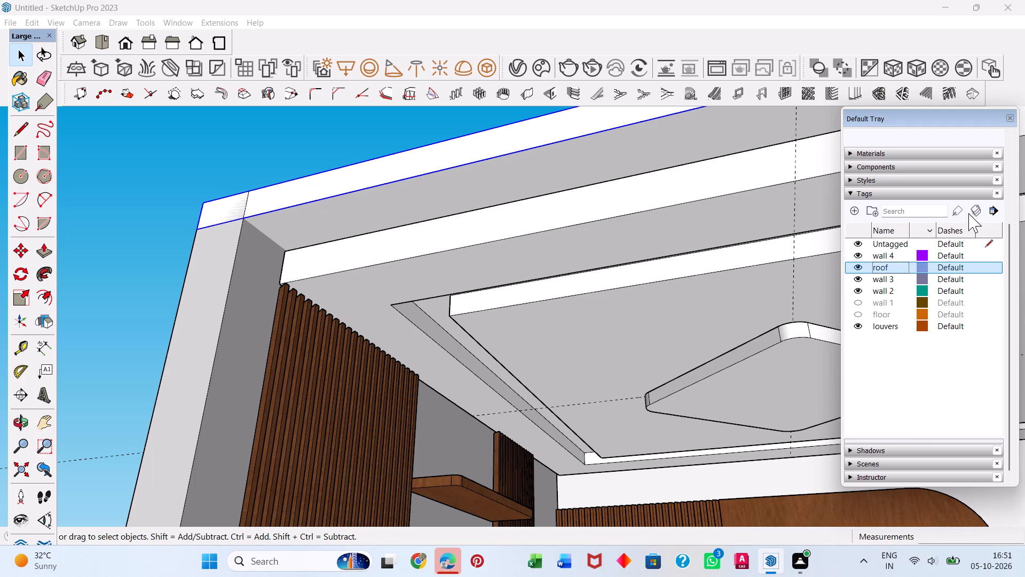
left_click(957, 208)
left_click(533, 130)
key("space")
left_click(320, 118)
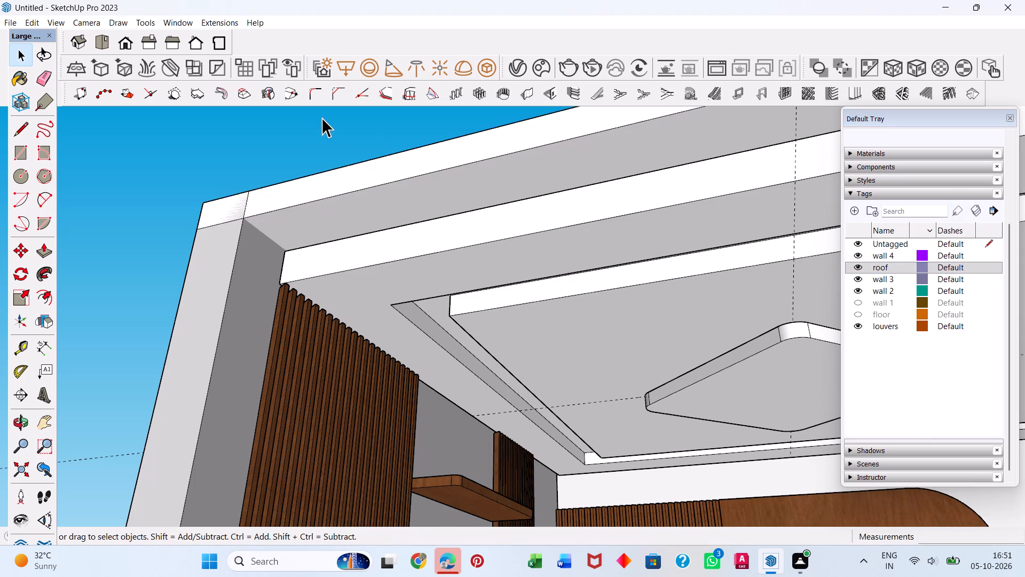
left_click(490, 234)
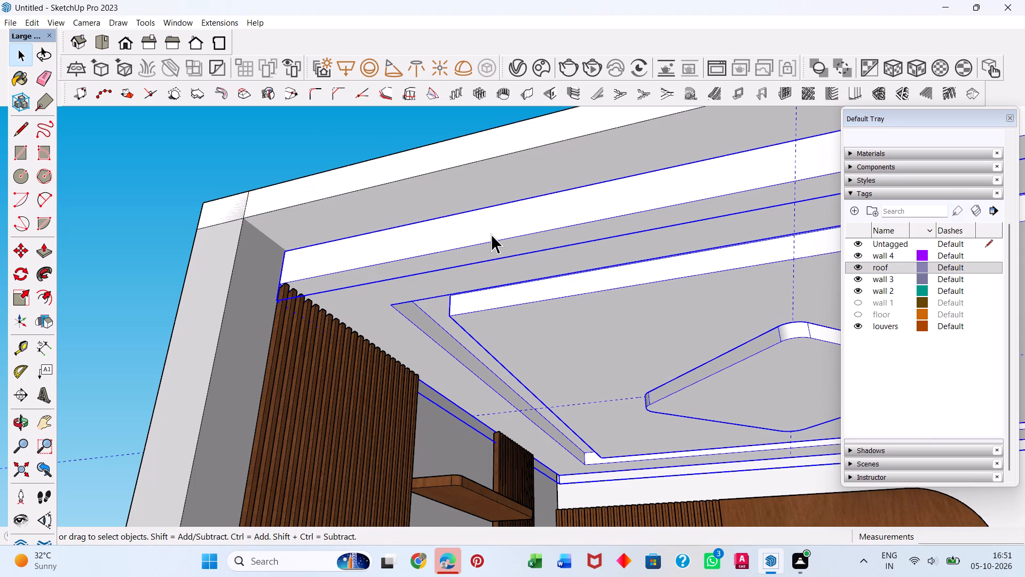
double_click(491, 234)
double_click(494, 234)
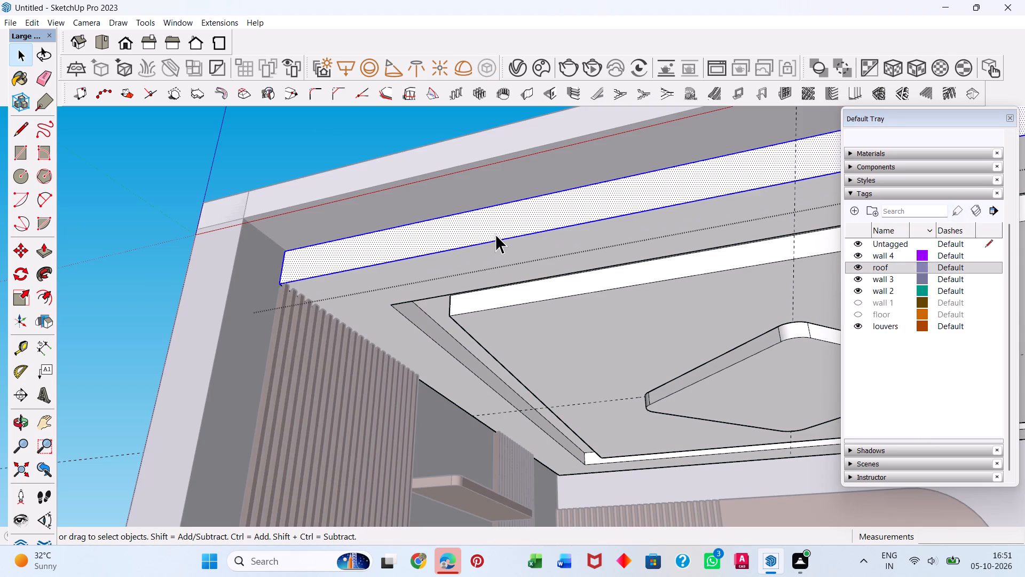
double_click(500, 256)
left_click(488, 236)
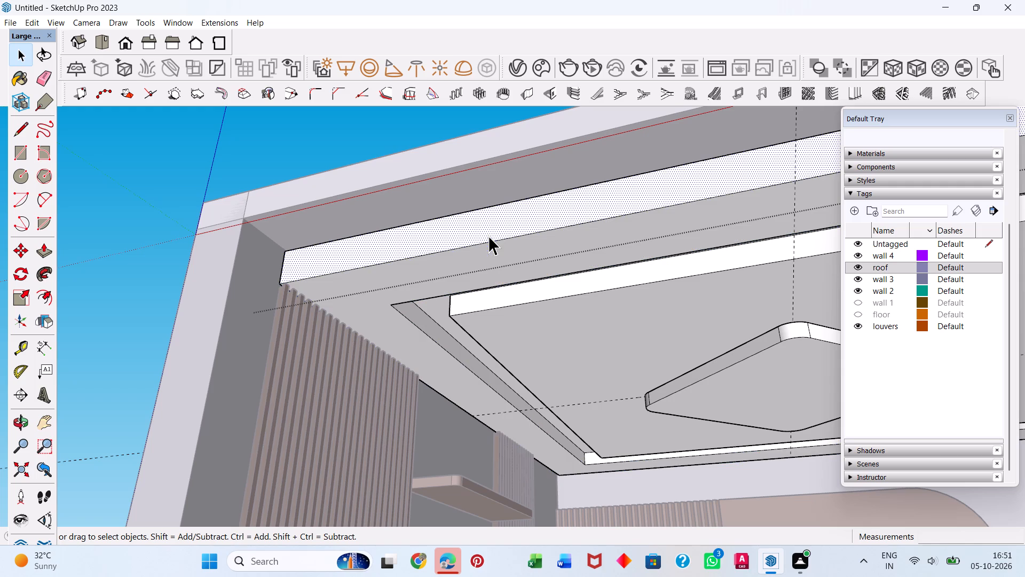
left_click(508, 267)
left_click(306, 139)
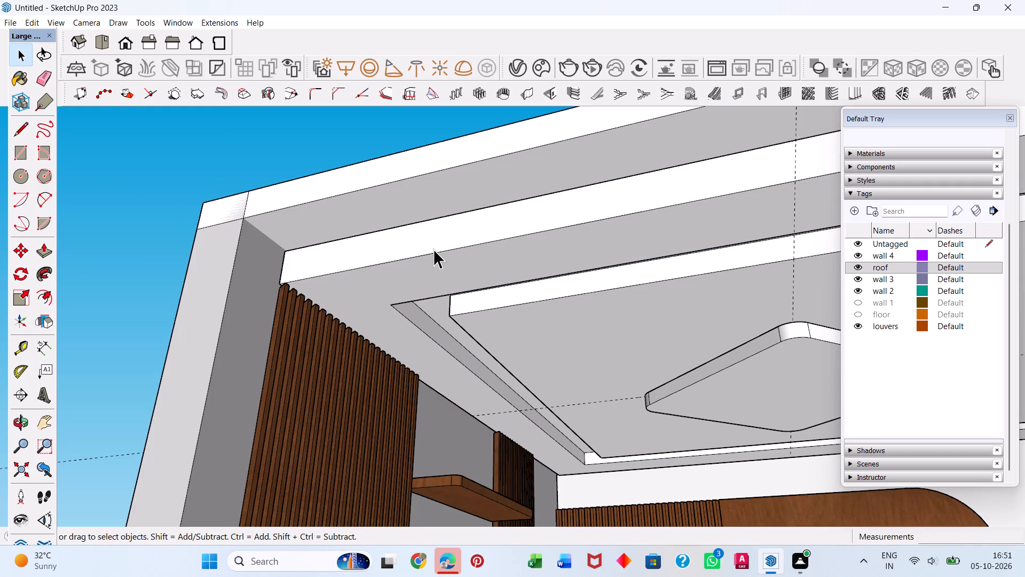
Select the false ceiling group and create a new tag named "celing" for it.
left_click(433, 249)
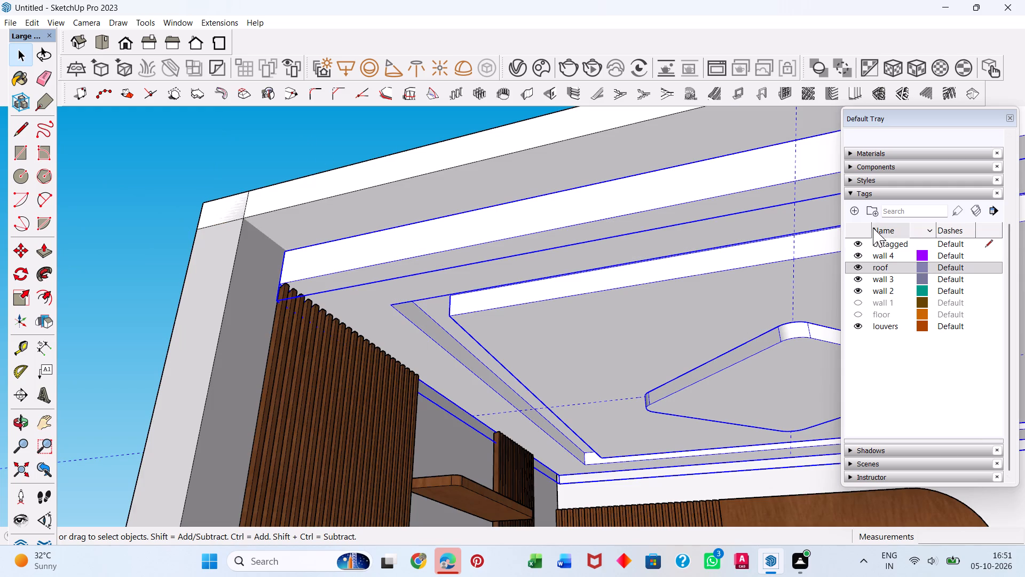
left_click(855, 205)
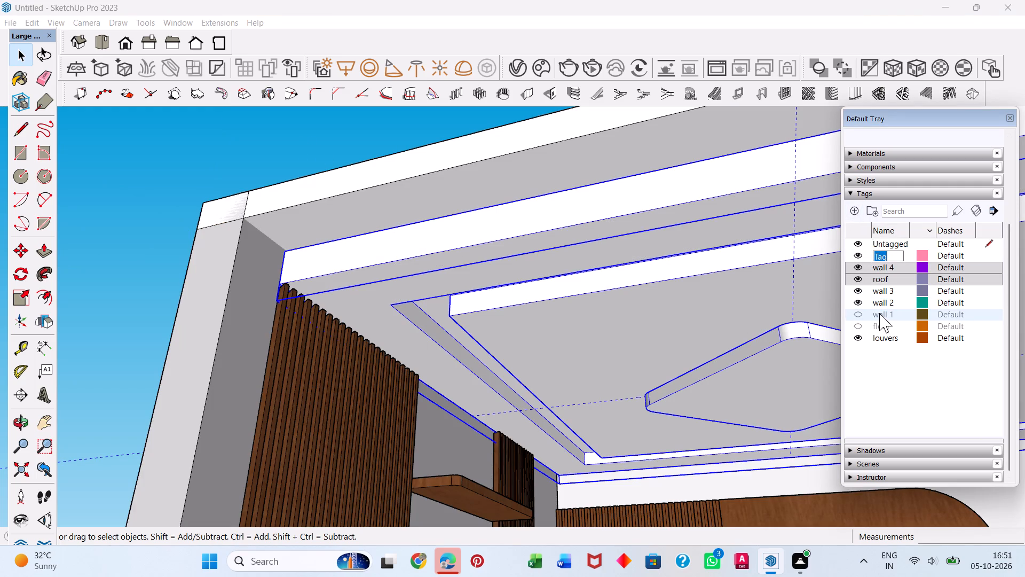
key("BackSpace")
key("d")
key("BackSpace")
type("celing")
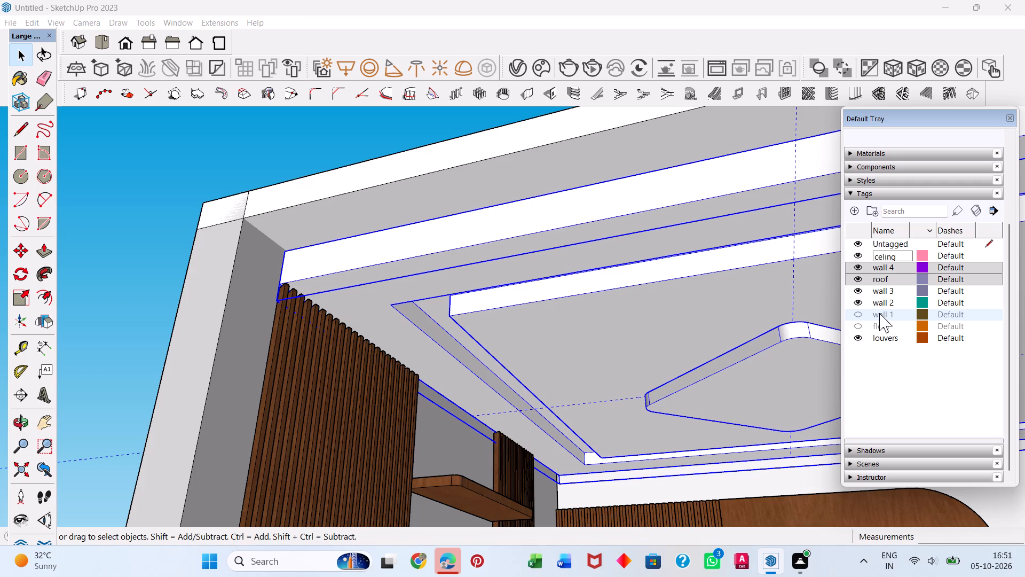
key("Left")
key("Left")
key("Return")
Assign the "celing" tag to the false ceiling group and clear the selection.
left_click(901, 258)
left_click(955, 210)
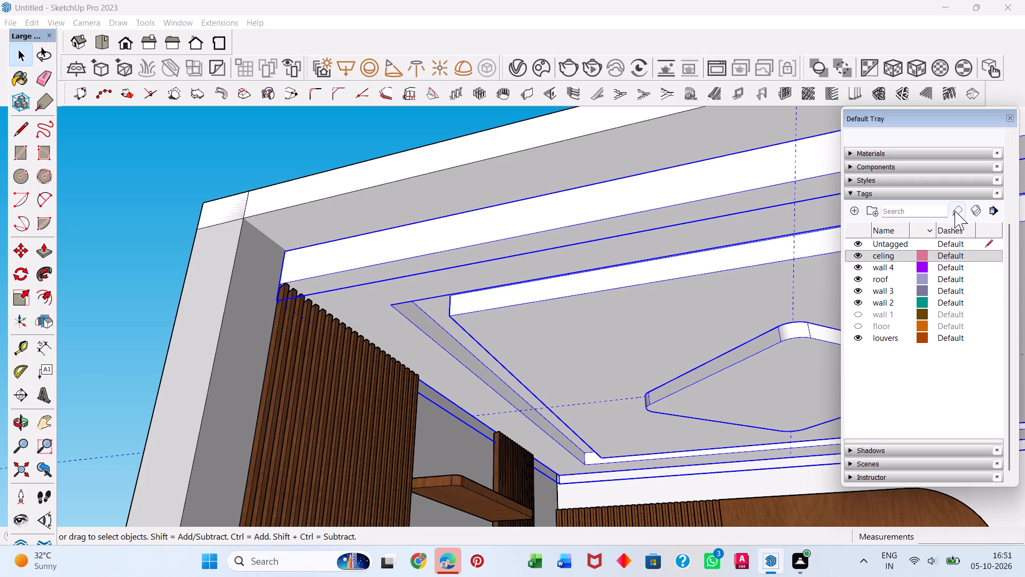
left_click(711, 208)
key("space")
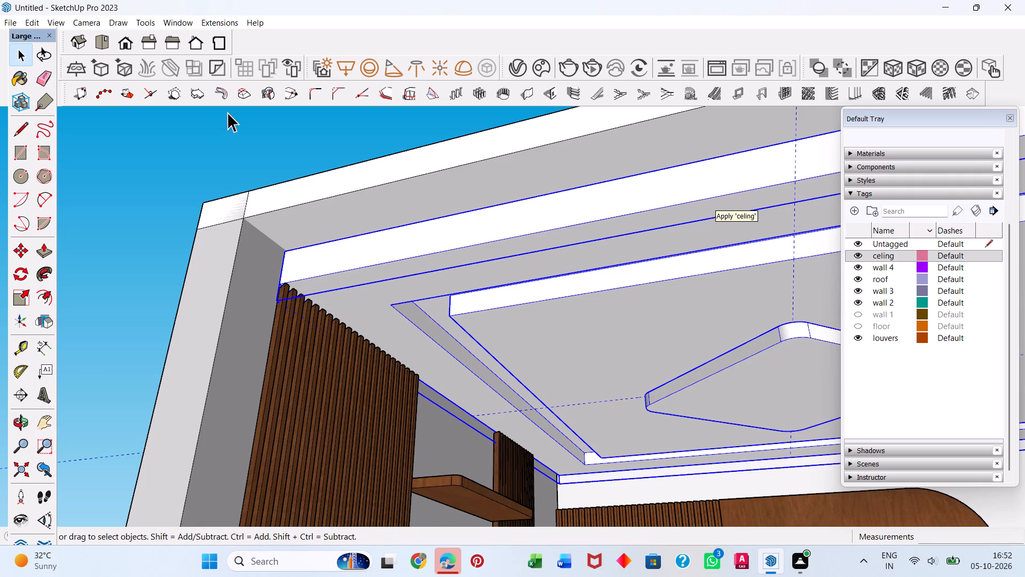
left_click(235, 127)
Open the false ceiling group for editing, check its connected faces around the perimeter groove, and hide the "roof" tag.
triple_click(519, 337)
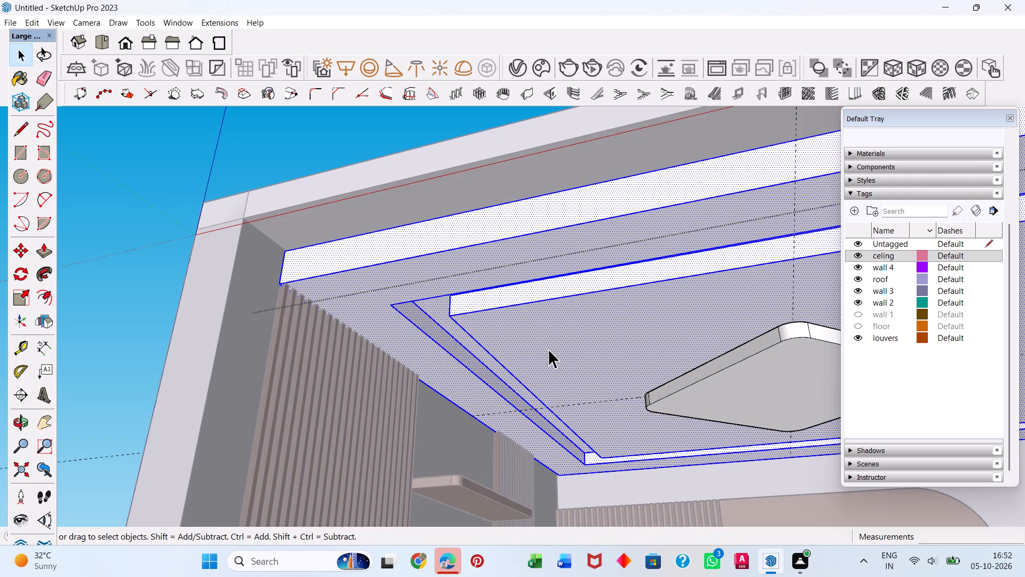
scroll(548, 349, "up", 4)
left_click(524, 348)
left_click(524, 348)
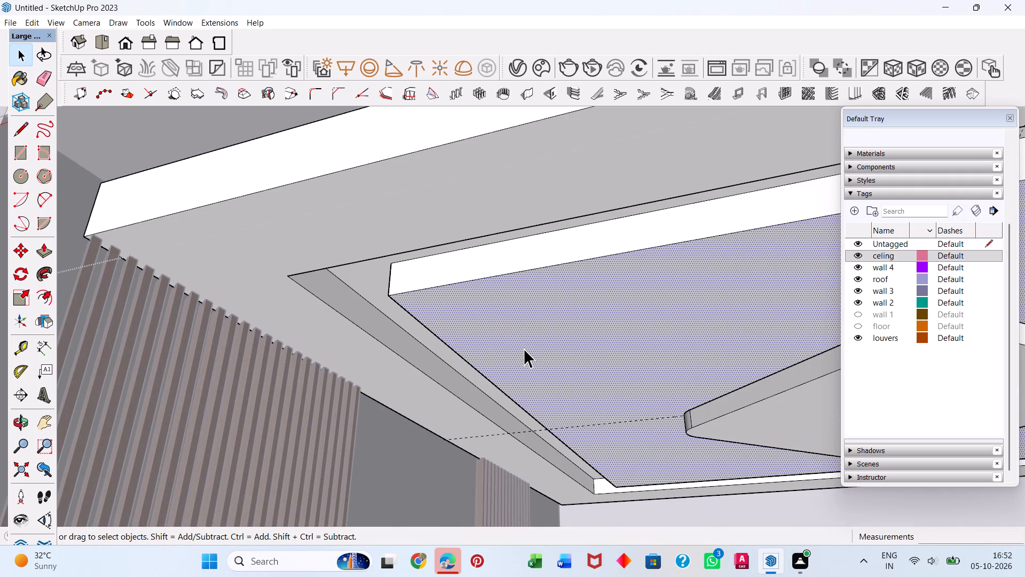
left_click(437, 202)
double_click(510, 291)
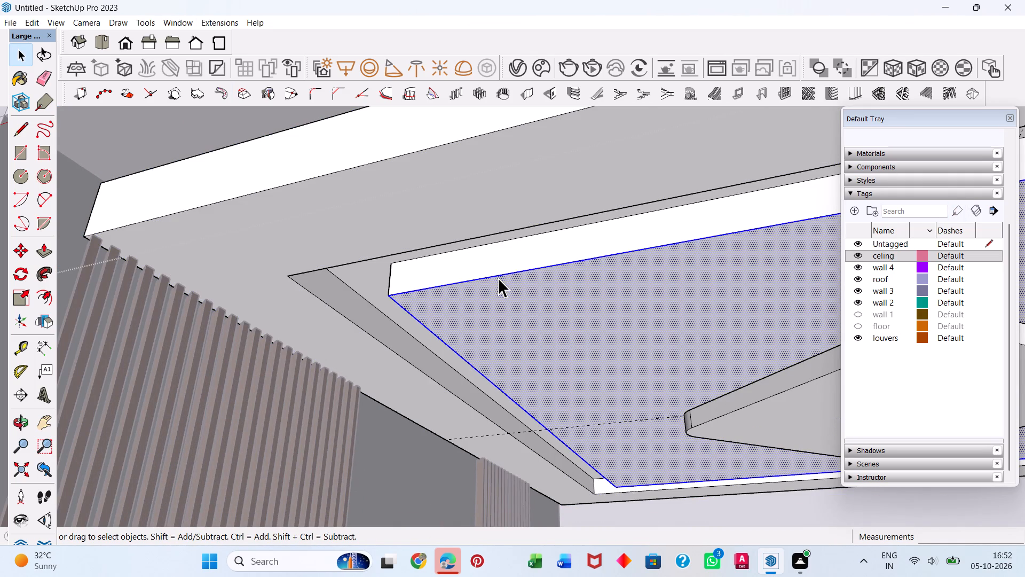
scroll(476, 278, "down", 4)
left_click(860, 276)
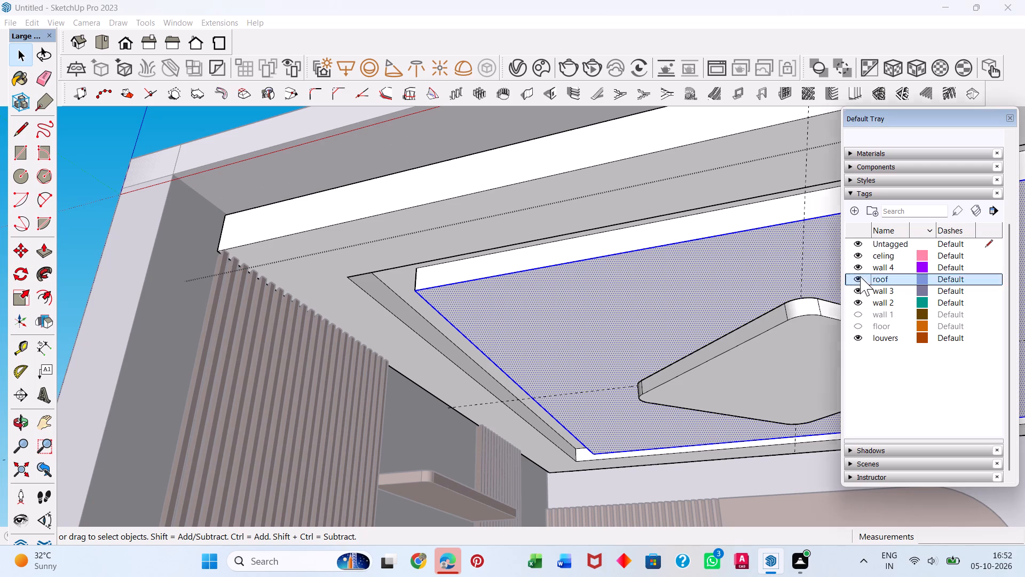
Push/Pull the perimeter groove's recessed face 2" to the ceiling's top face, cutting the groove right through the ceiling.
left_click(415, 302)
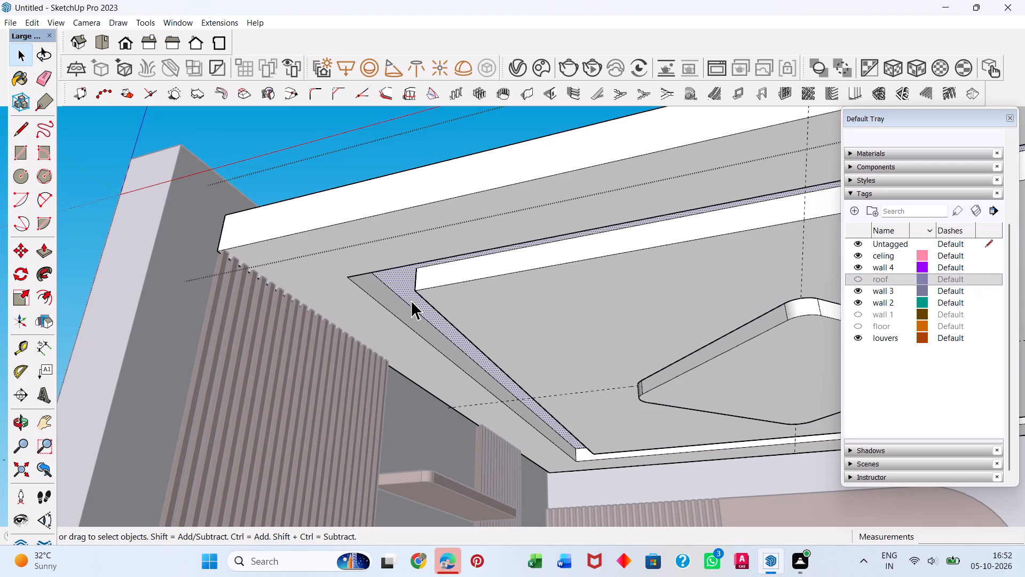
key("p")
left_click(414, 302)
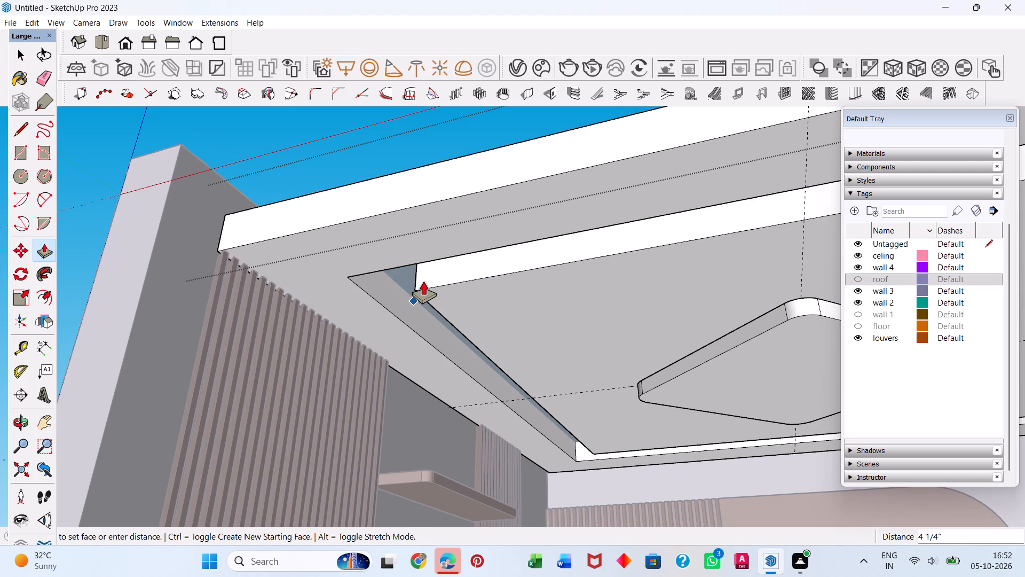
middle_click_drag(424, 279, 429, 404)
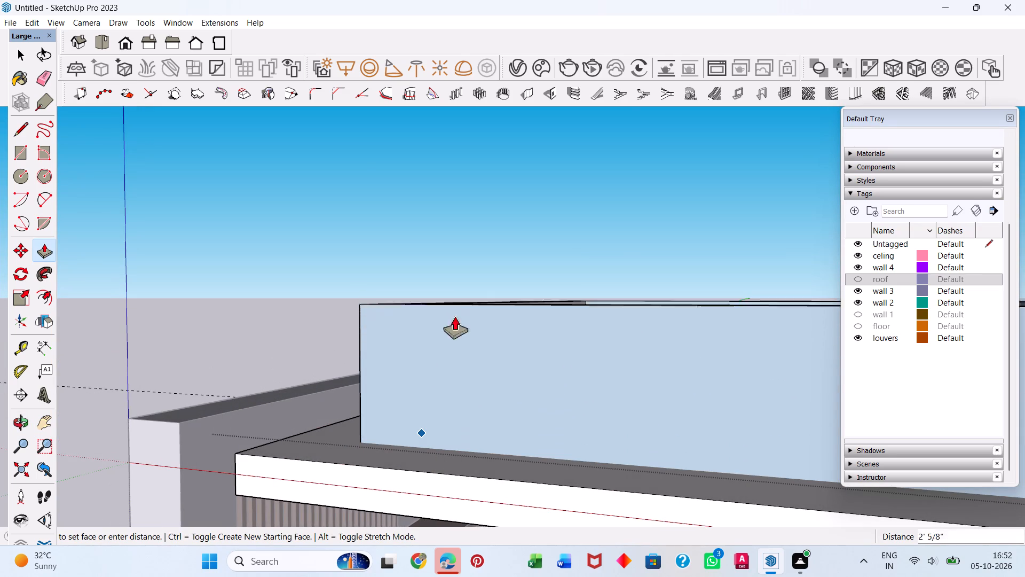
middle_click_drag(438, 496, 575, 172)
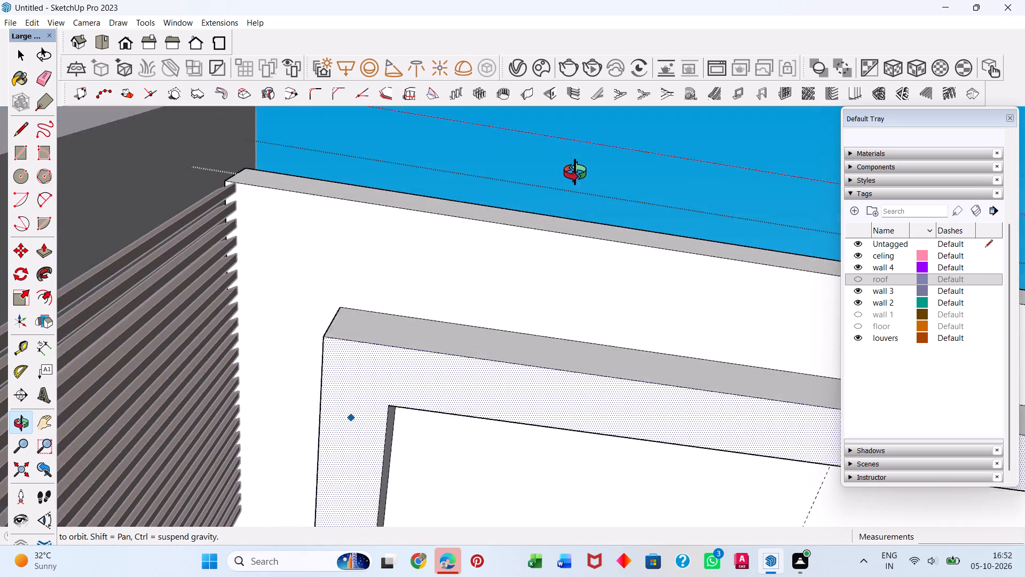
middle_click_drag(575, 172, 577, 168)
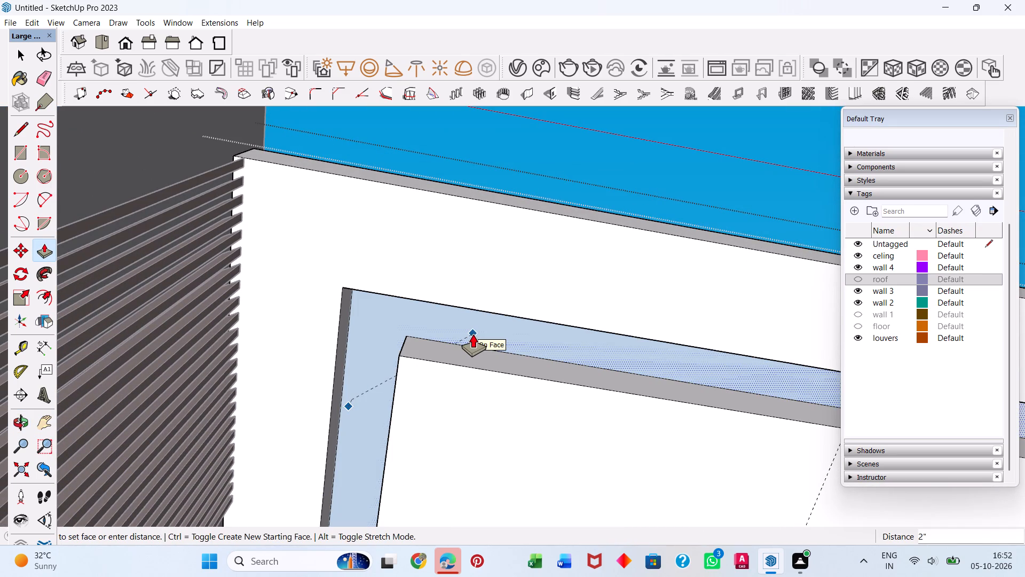
left_click(473, 334)
scroll(425, 311, "down", 5)
middle_click_drag(524, 210, 452, 390)
scroll(460, 374, "down", 3)
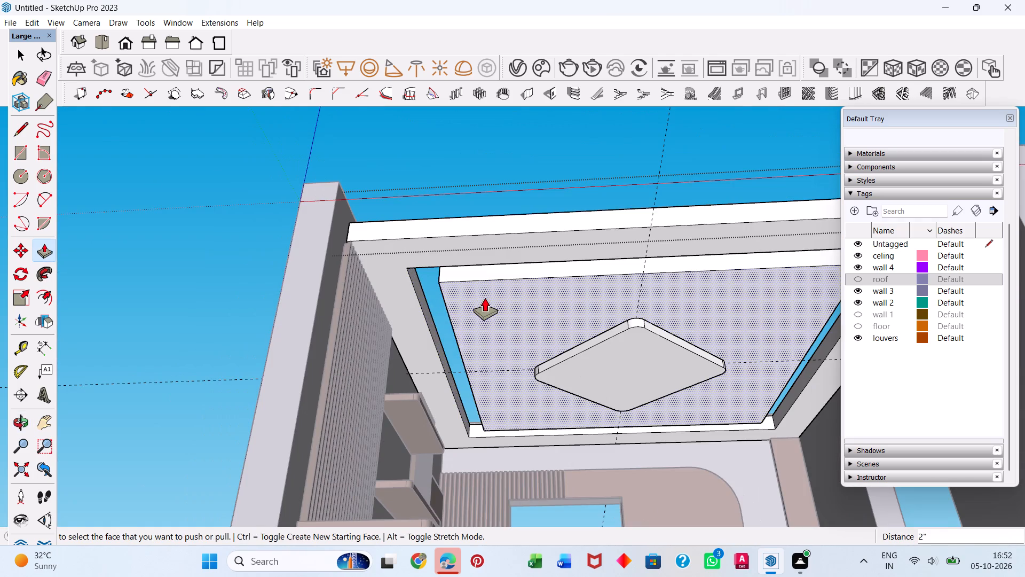
middle_click_drag(538, 240, 509, 441)
scroll(506, 410, "up", 4)
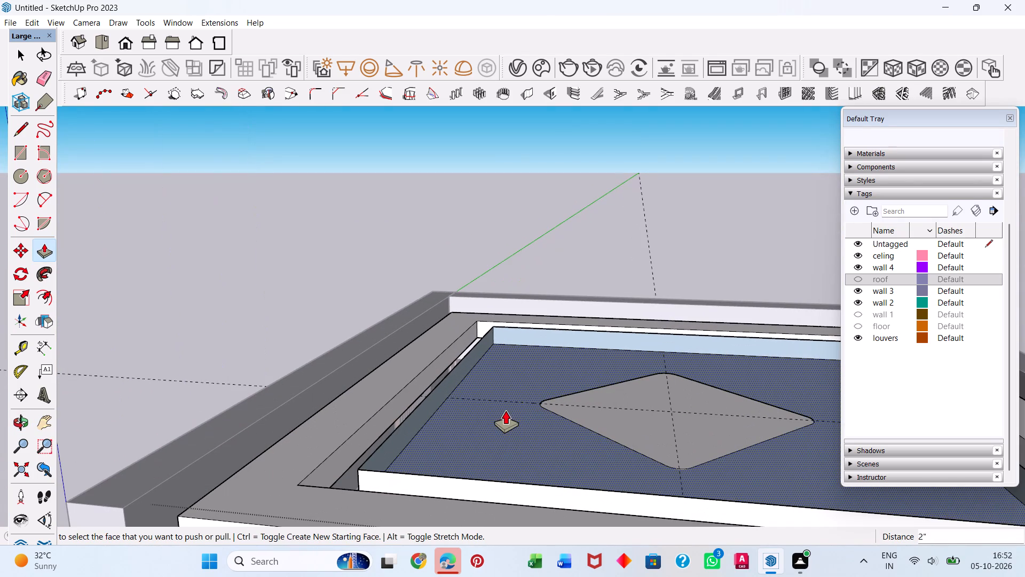
key("space")
Select the rounded diamond panel group in the ceiling and create a new tag named "mc" for it.
scroll(491, 358, "down", 3)
middle_click_drag(491, 387, 490, 432)
left_click(614, 432)
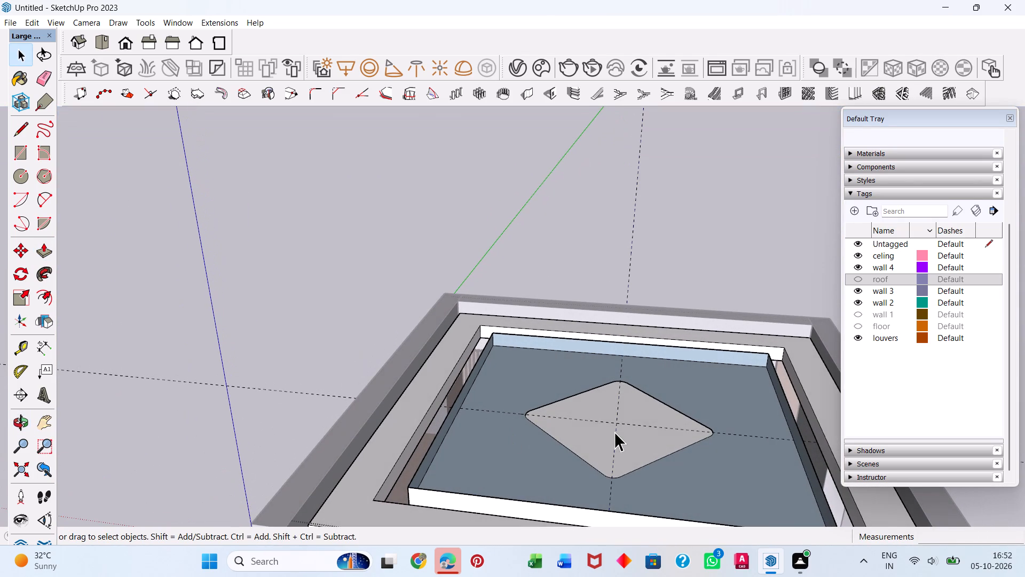
left_click(582, 429)
right_click(582, 429)
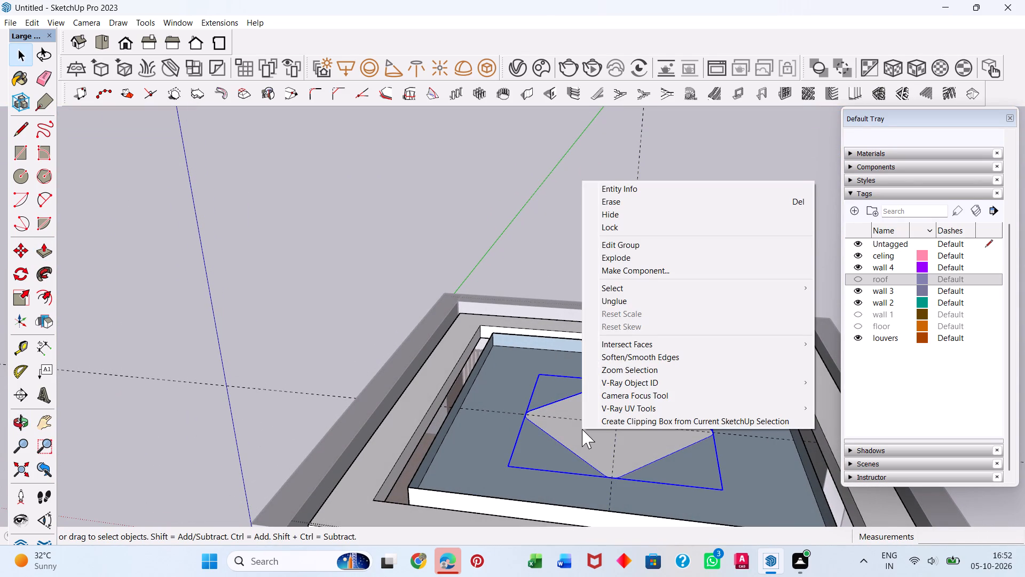
left_click(579, 440)
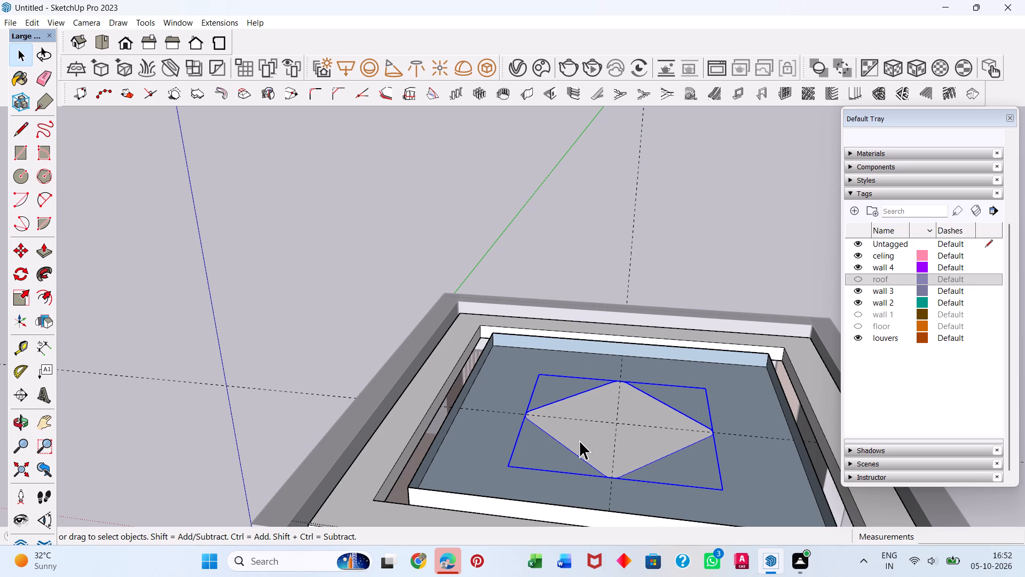
left_click(854, 212)
key("BackSpace")
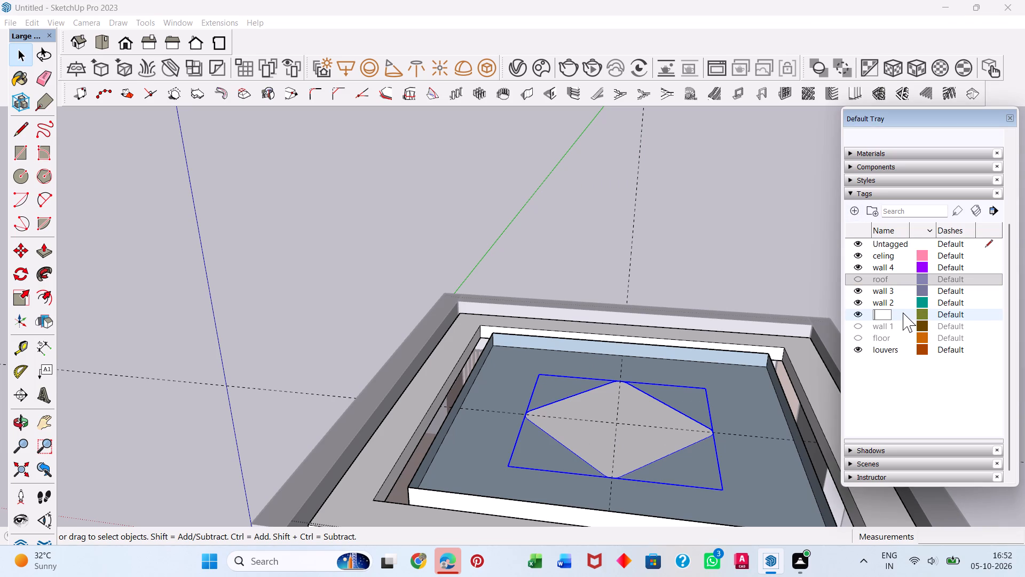
type("mc")
key("Return")
Assign the "mc" tag to the rounded diamond panel group.
left_click(897, 305)
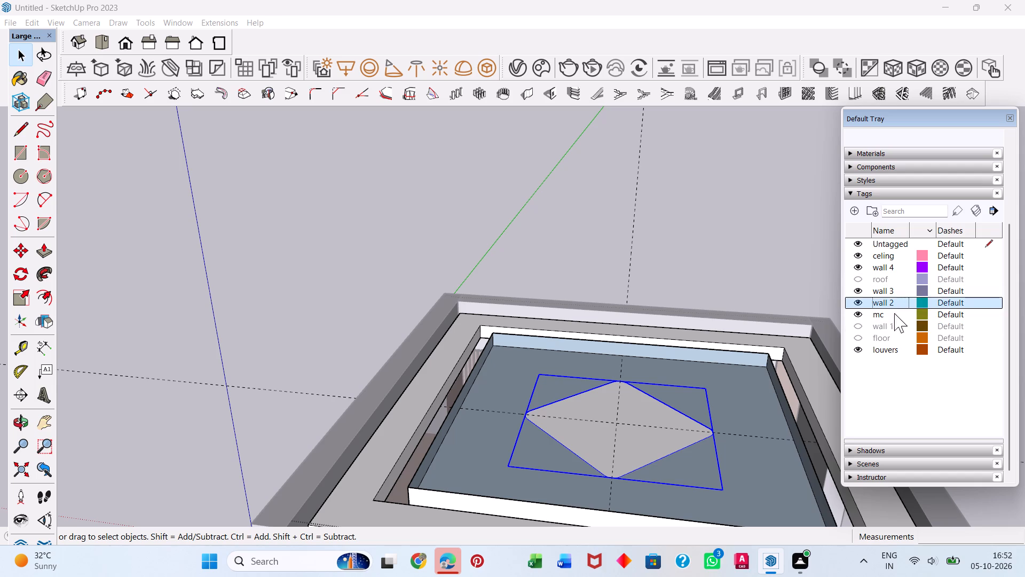
left_click(892, 319)
left_click(958, 209)
left_click(604, 461)
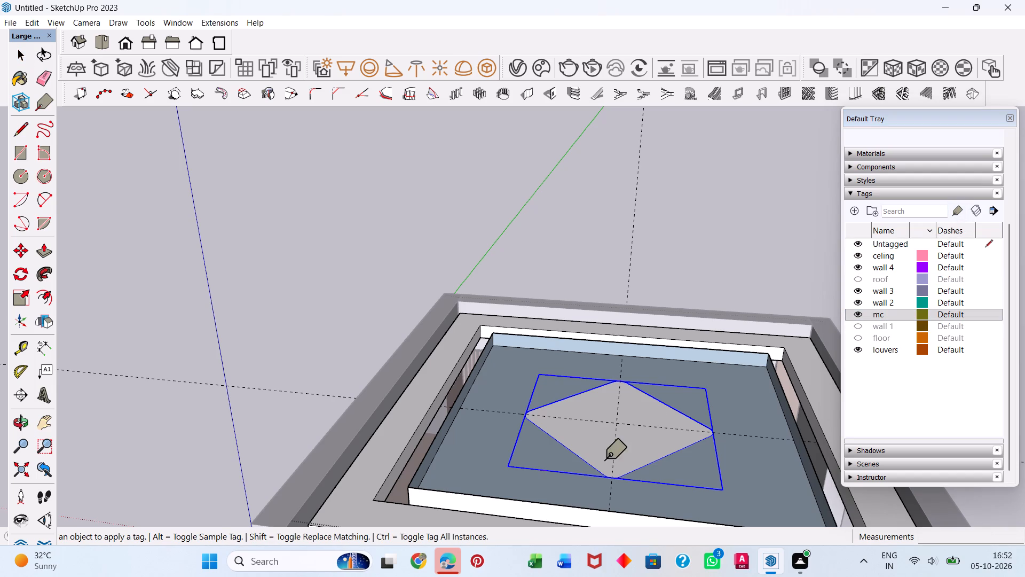
left_click(630, 447)
key("space")
Hide the "mc" tag so the diamond panel is out of view, and leave the false ceiling group.
middle_click_drag(526, 432, 580, 182)
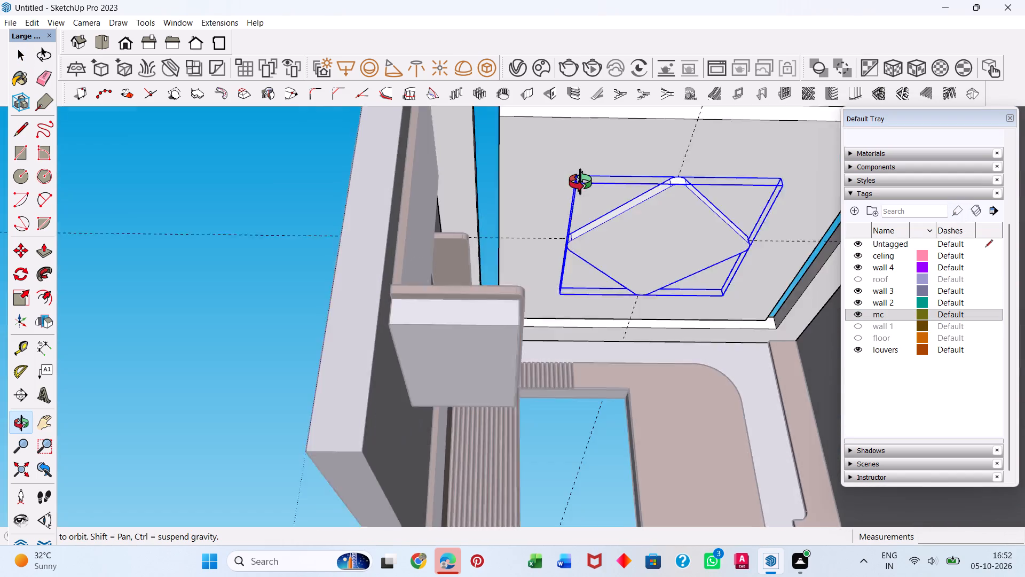
middle_click_drag(580, 182, 572, 293)
left_click(856, 317)
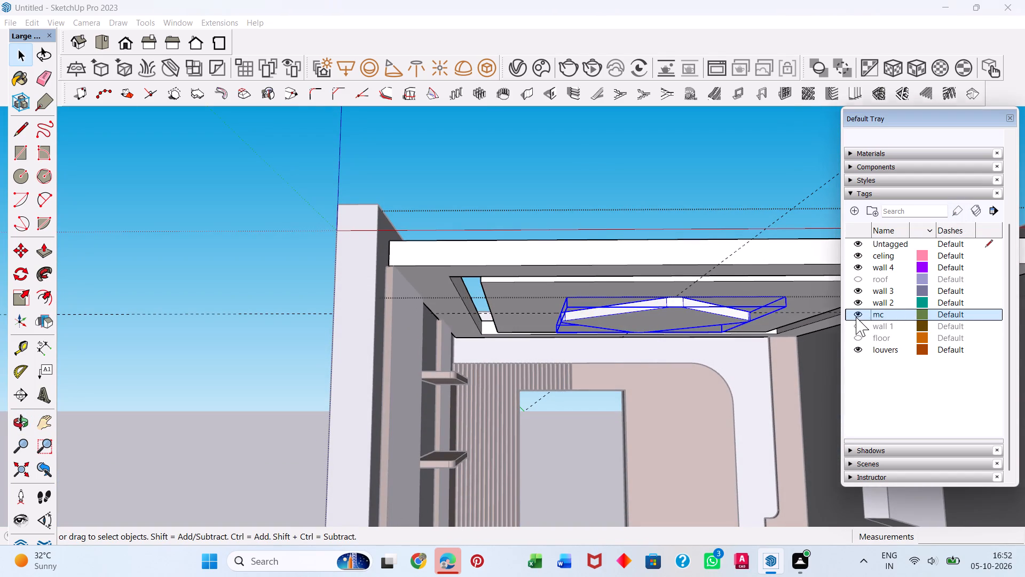
middle_click_drag(582, 159, 514, 316)
left_click(632, 191)
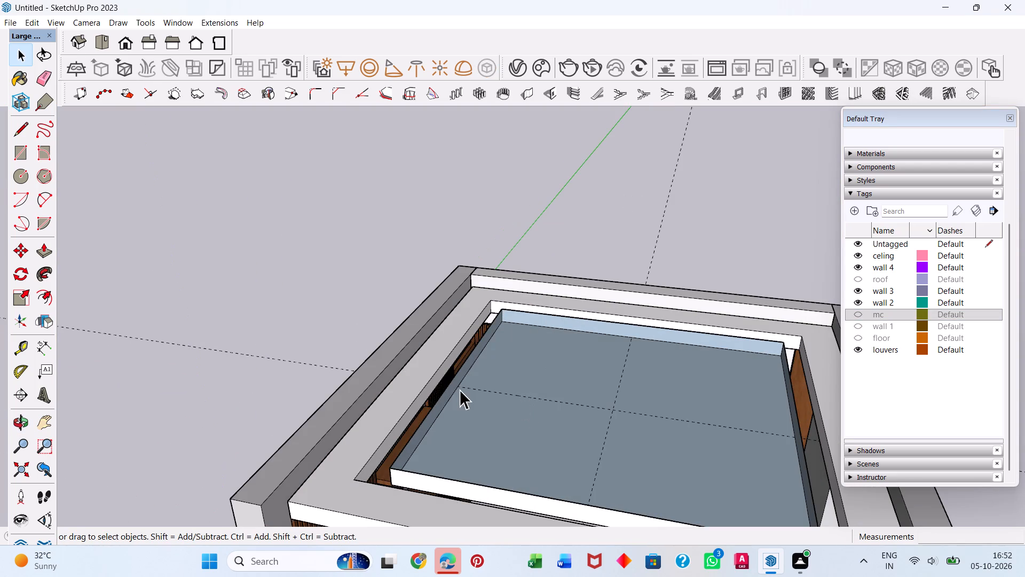
left_click(559, 302)
left_click(628, 190)
Draw a rectangle about 8' 8" by 11' 4" covering the top of the ceiling's inner panel, between opposite corners.
left_click(19, 155)
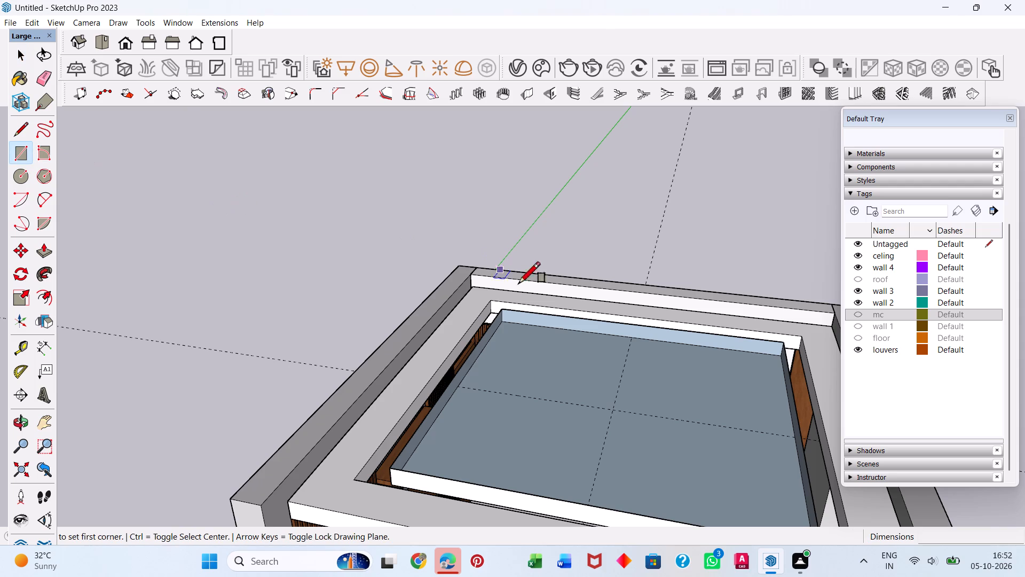
left_click(504, 308)
scroll(613, 401, "down", 4)
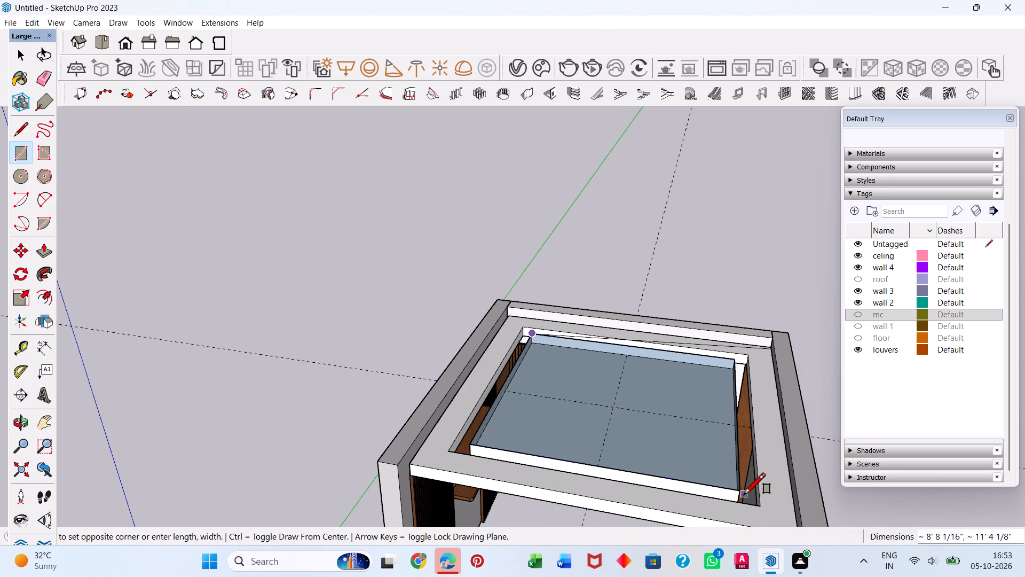
left_click(740, 493)
key("space")
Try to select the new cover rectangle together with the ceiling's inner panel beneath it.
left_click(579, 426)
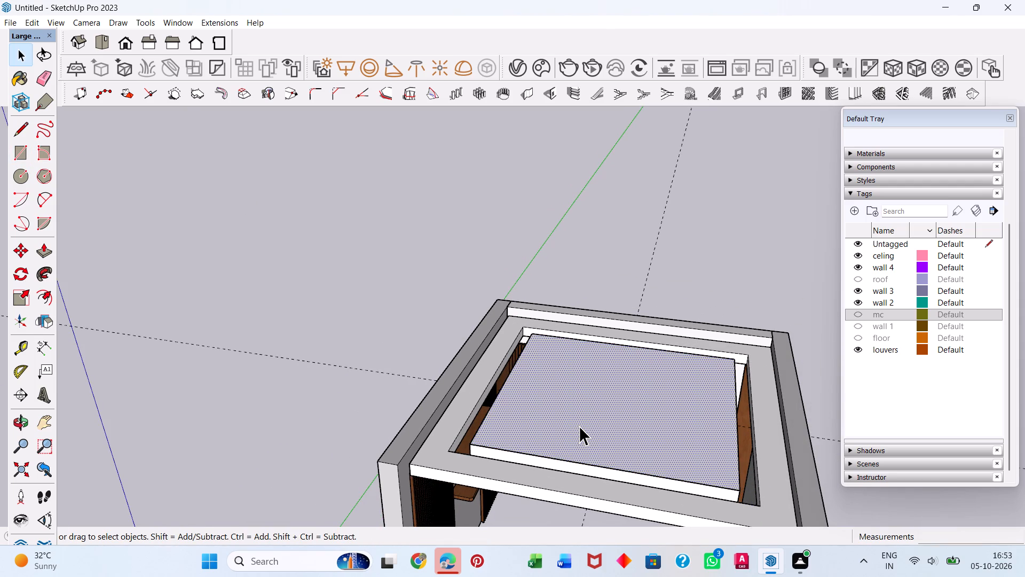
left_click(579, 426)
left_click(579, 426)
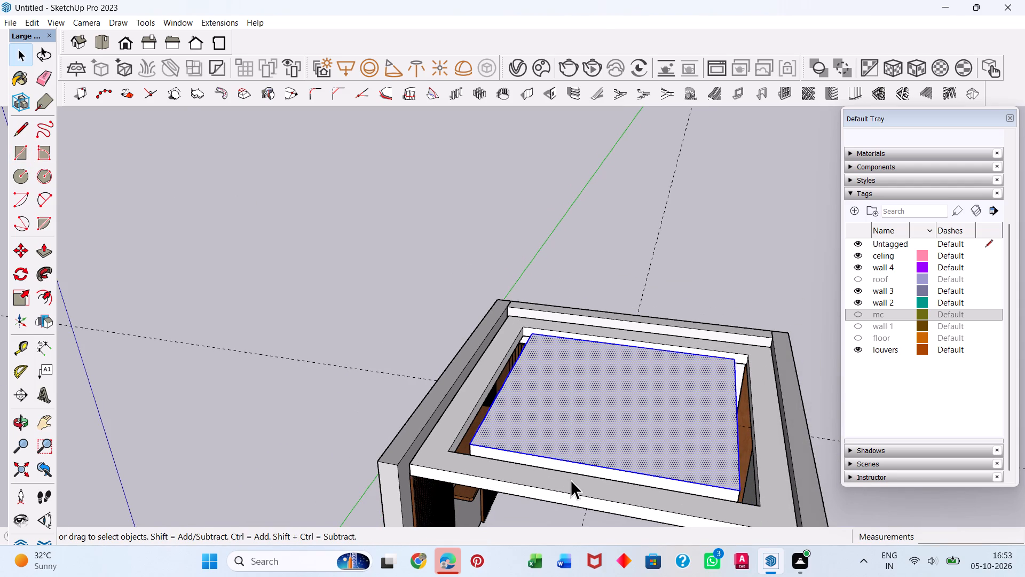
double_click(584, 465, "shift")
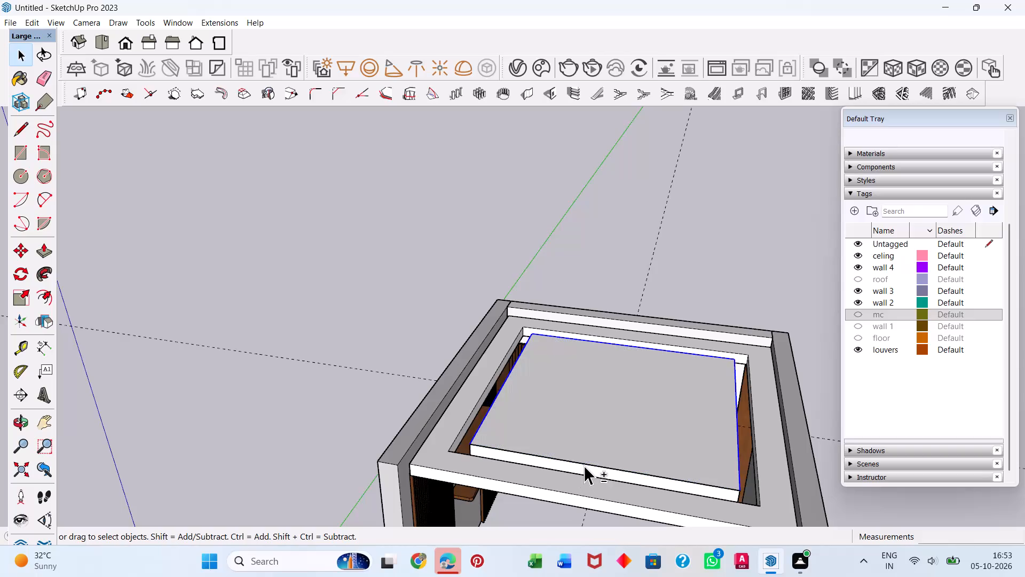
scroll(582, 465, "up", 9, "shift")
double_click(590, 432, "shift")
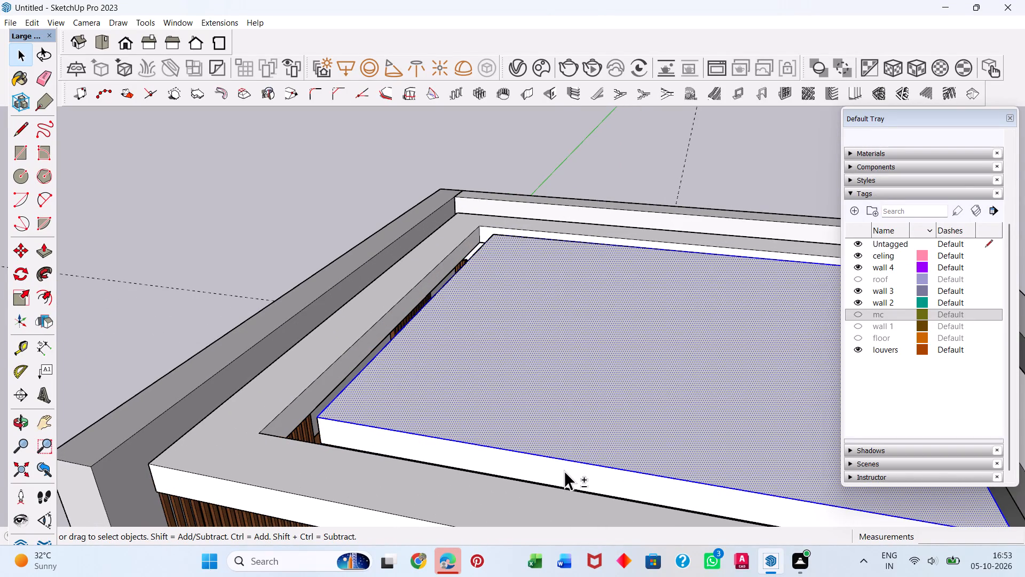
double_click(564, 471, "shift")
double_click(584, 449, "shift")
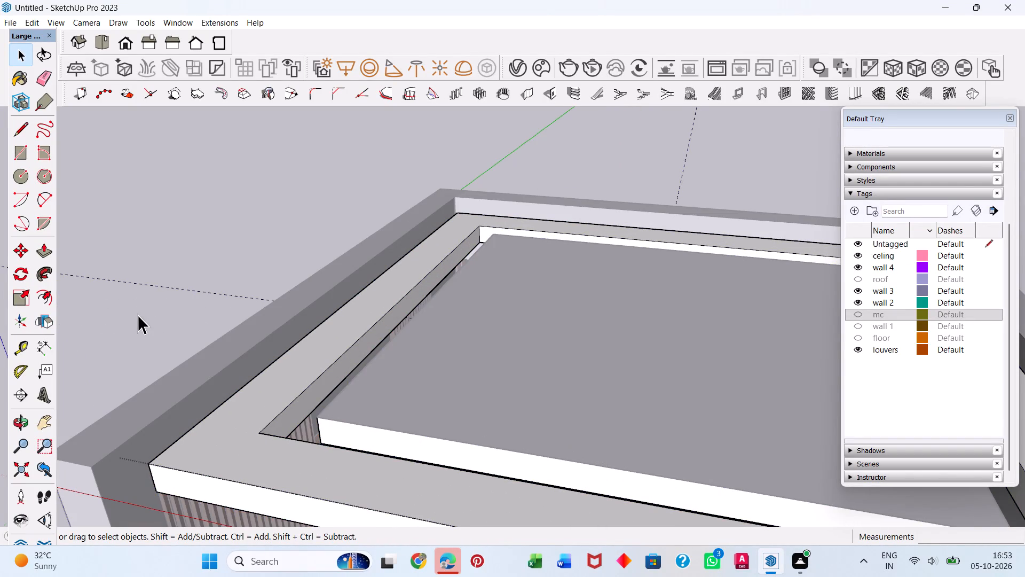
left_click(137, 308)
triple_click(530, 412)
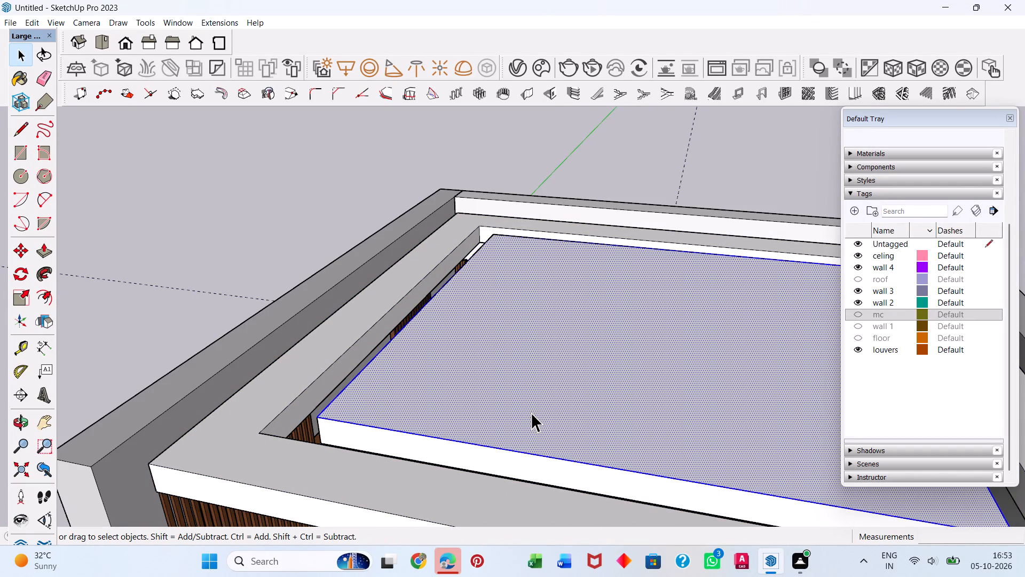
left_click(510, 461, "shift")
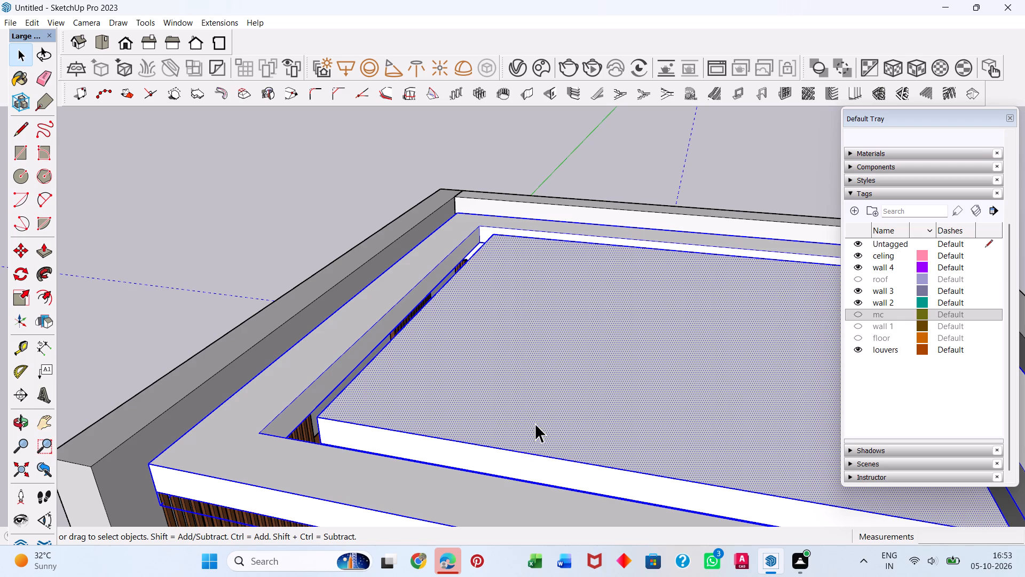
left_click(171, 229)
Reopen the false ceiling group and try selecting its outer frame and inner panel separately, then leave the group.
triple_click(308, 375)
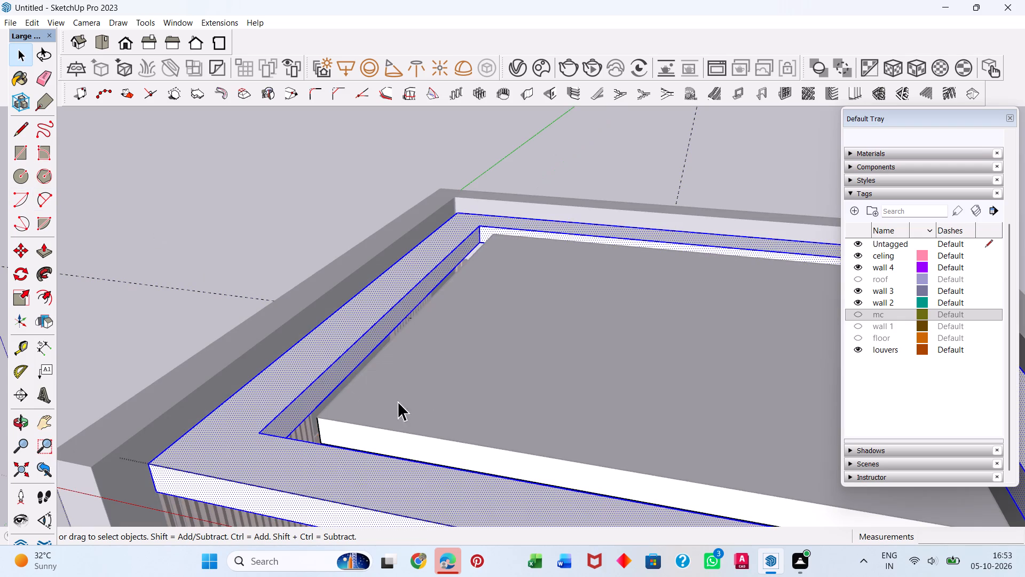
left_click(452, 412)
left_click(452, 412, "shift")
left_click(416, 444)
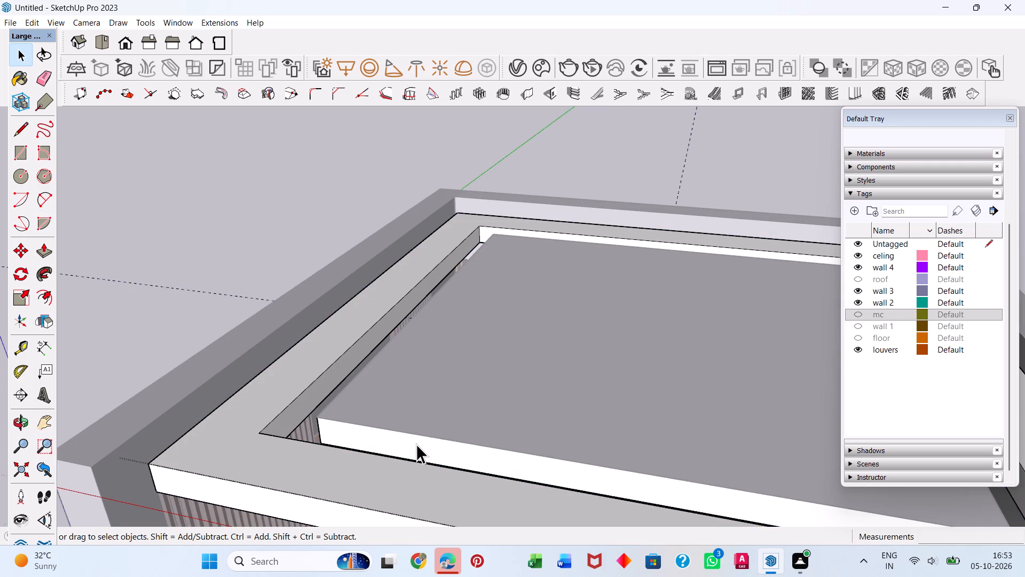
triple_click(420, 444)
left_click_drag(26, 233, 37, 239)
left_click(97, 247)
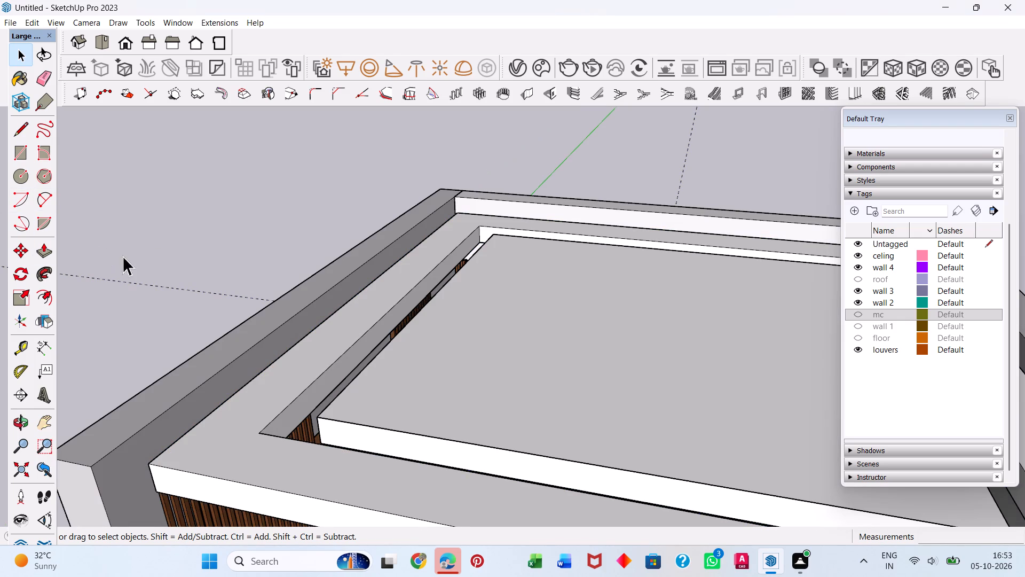
Undo the recent edits back to before the inner panel's cover rectangle, and check the frame and panel selections inside the ceiling group.
key("ctrl+z")
key("ctrl+z")
key("ctrl+z")
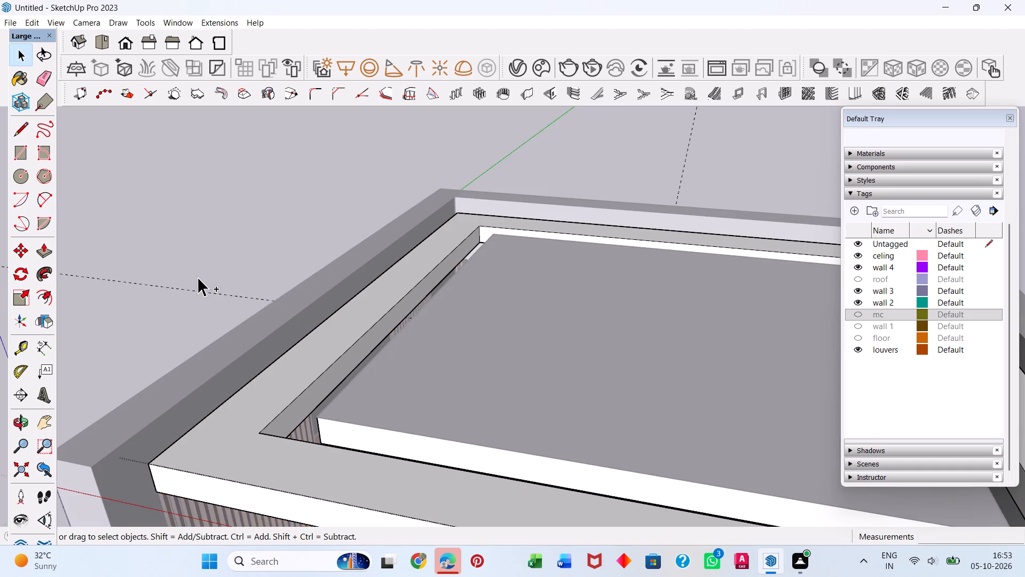
key("ctrl+z")
key("ctrl+z")
triple_click(273, 400)
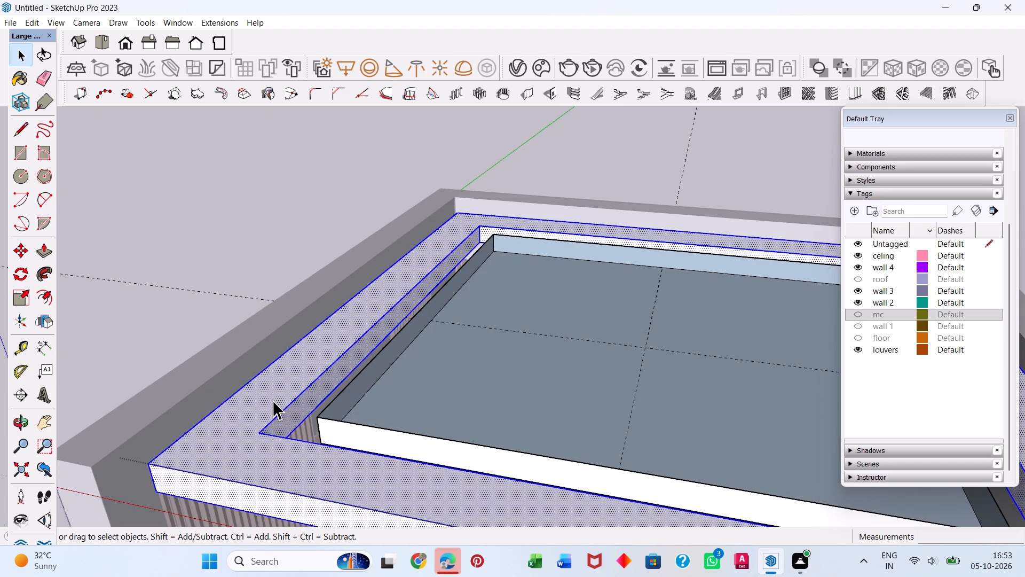
left_click(416, 422)
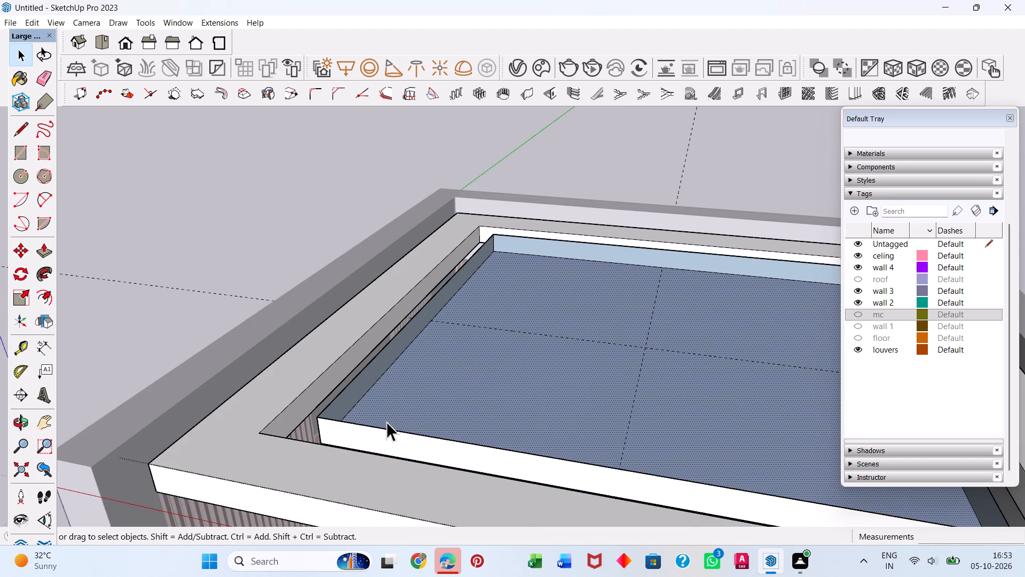
middle_click_drag(304, 481, 391, 522)
left_click(358, 464)
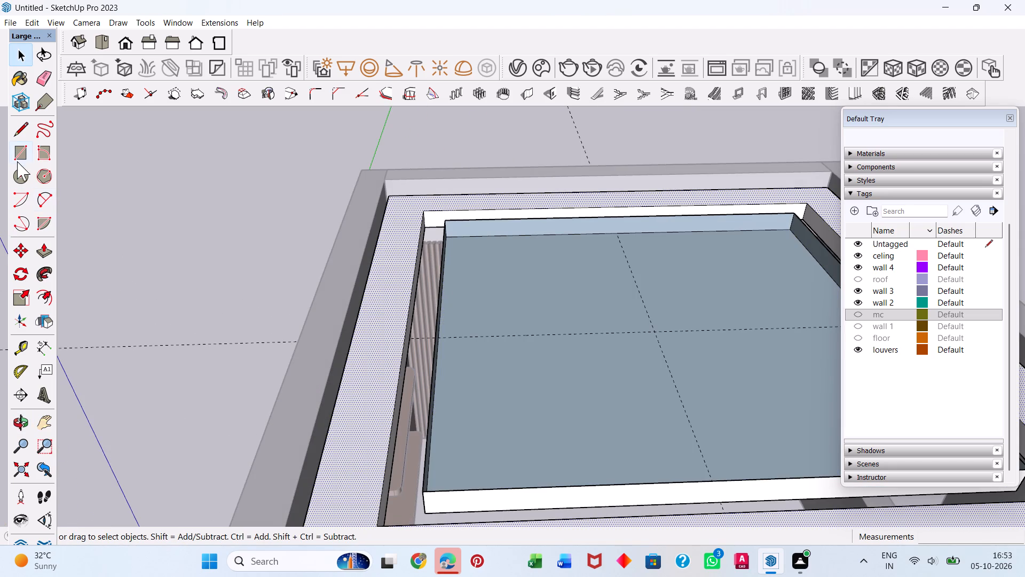
Draw a rectangle between opposite corners over the top of the inner panel, inside the false ceiling group.
left_click(20, 156)
left_click(443, 220)
scroll(404, 295, "down", 5)
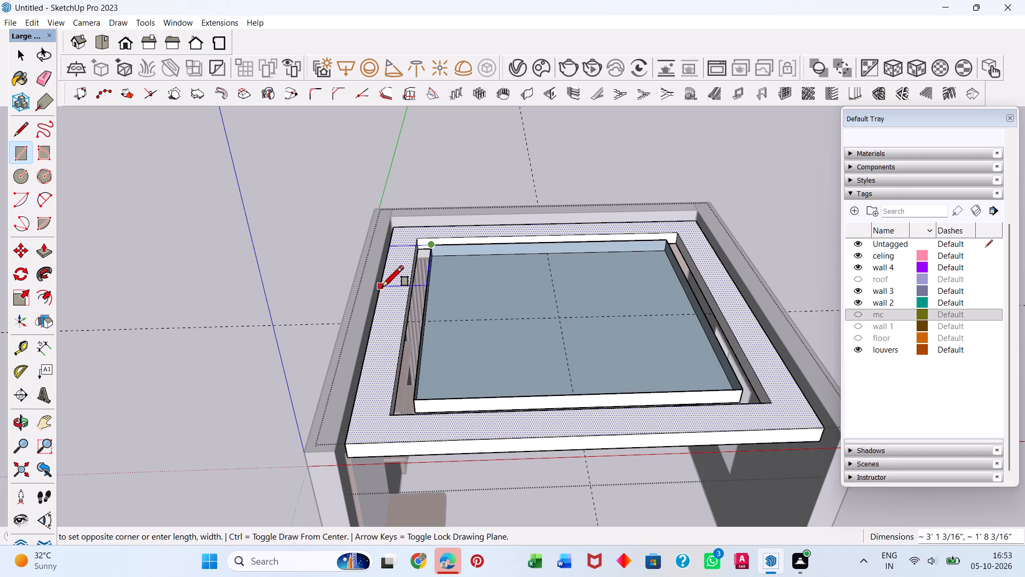
left_click(742, 392)
key("space")
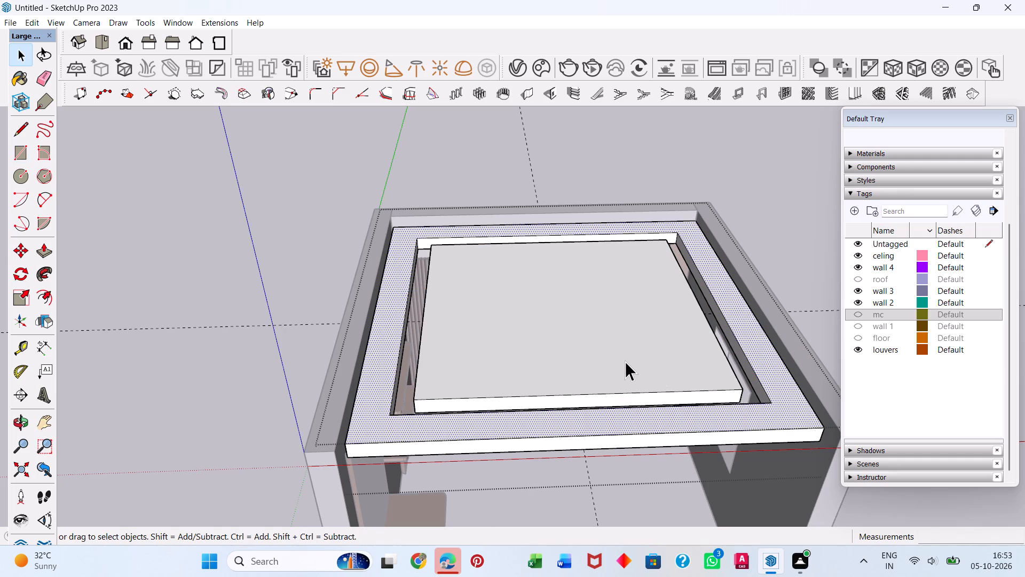
Group the inner panel's top cover, underside and all four side faces with their edges, leaving out the outer frame.
left_click(625, 361)
double_click(625, 361)
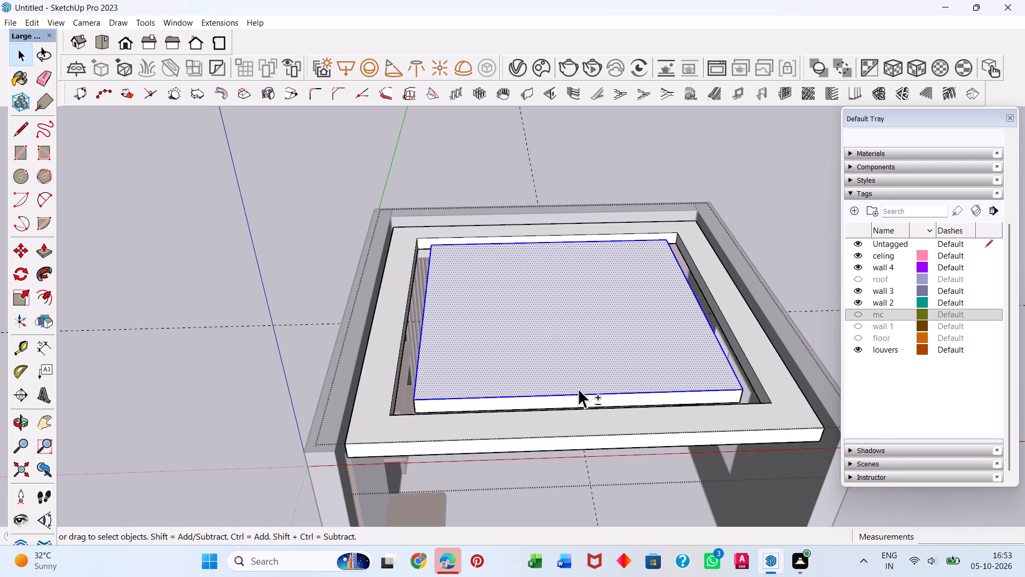
left_click(575, 402, "shift")
left_click(439, 407, "shift")
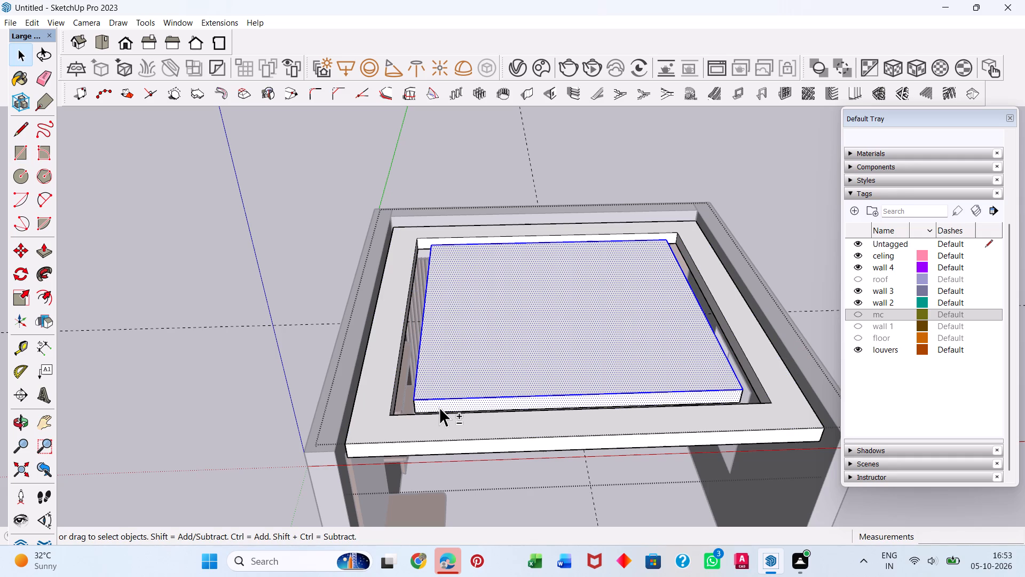
double_click(436, 403, "shift")
middle_click_drag(468, 451, 428, 247)
scroll(445, 313, "up", 1)
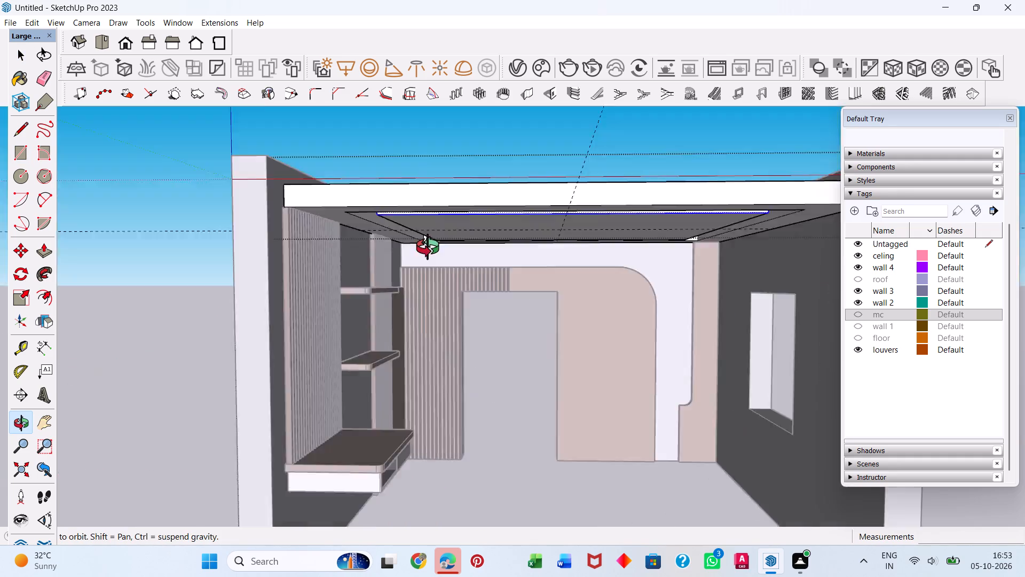
middle_click_drag(428, 247, 412, 152)
double_click(467, 145, "shift")
scroll(452, 178, "down", 9)
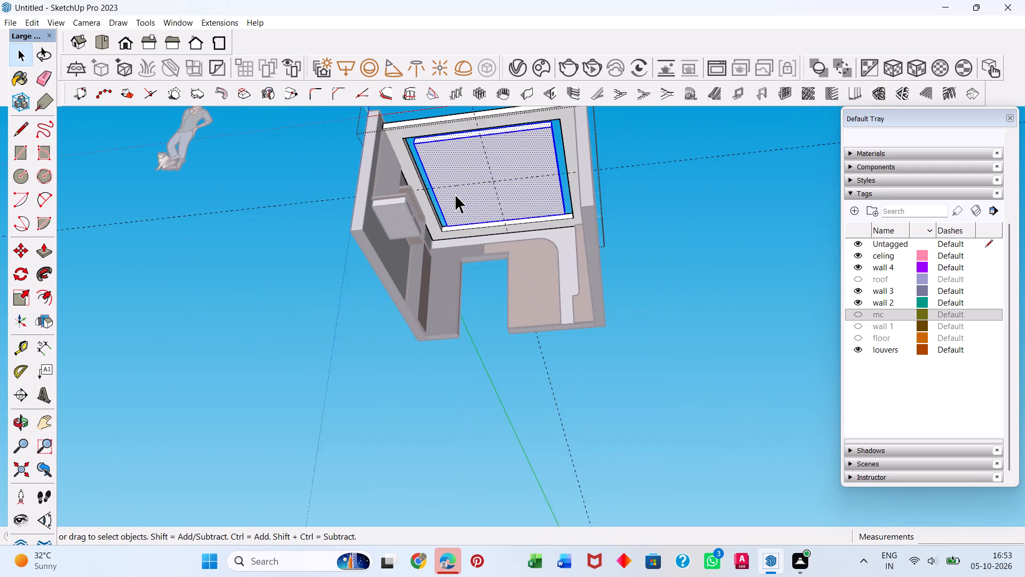
scroll(543, 144, "up", 1)
middle_click_drag(532, 163, 431, 222)
scroll(459, 169, "up", 17)
middle_click_drag(513, 155, 522, 225)
scroll(521, 222, "up", 1)
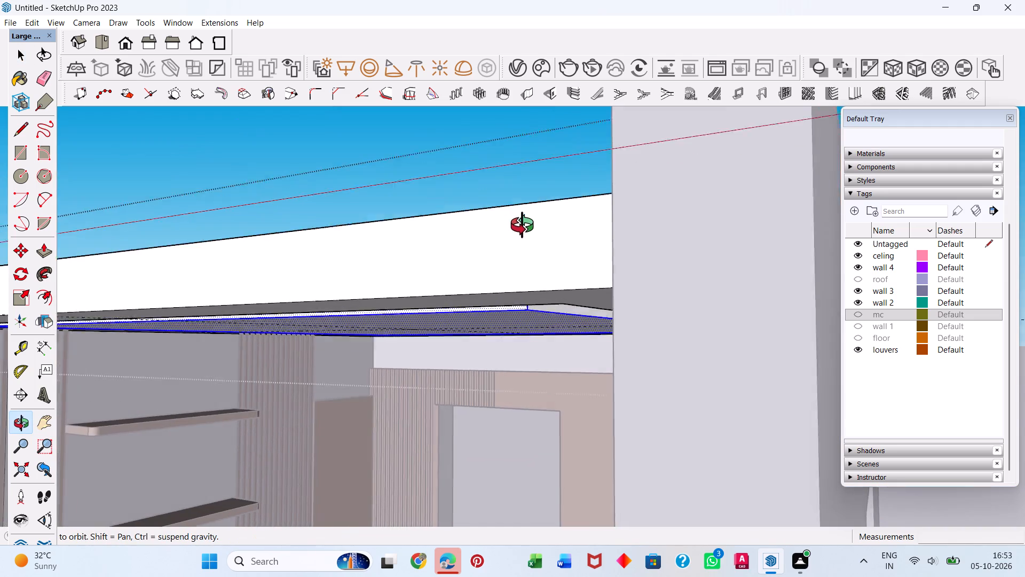
middle_click_drag(522, 225, 517, 221)
scroll(521, 229, "down", 1)
scroll(549, 292, "up", 11)
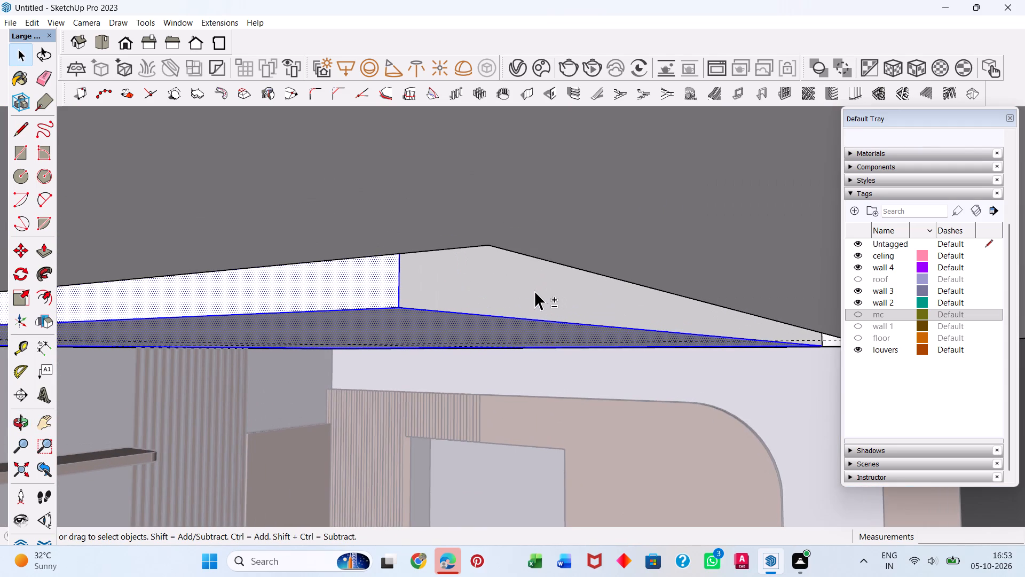
double_click(534, 291, "shift")
scroll(467, 309, "down", 11)
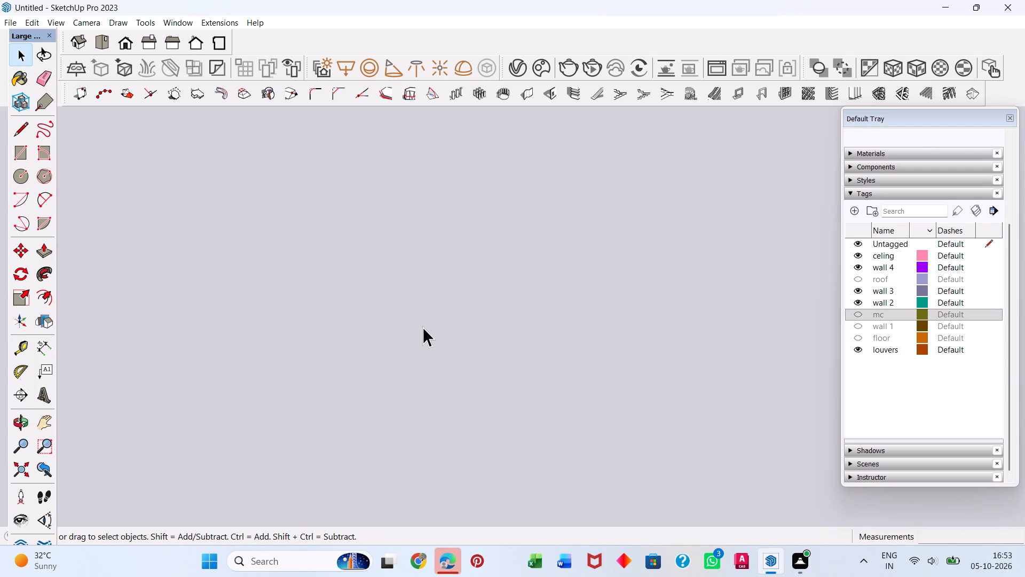
left_click(9, 474)
middle_click_drag(232, 422, 259, 416)
scroll(579, 225, "up", 4)
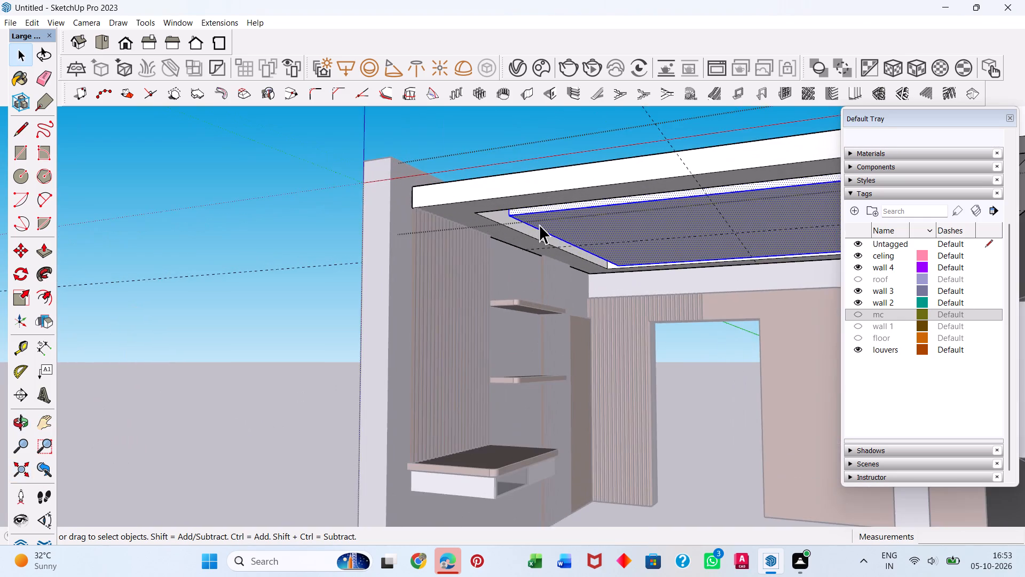
middle_click_drag(539, 225, 706, 264)
scroll(625, 260, "up", 9)
scroll(697, 223, "up", 9)
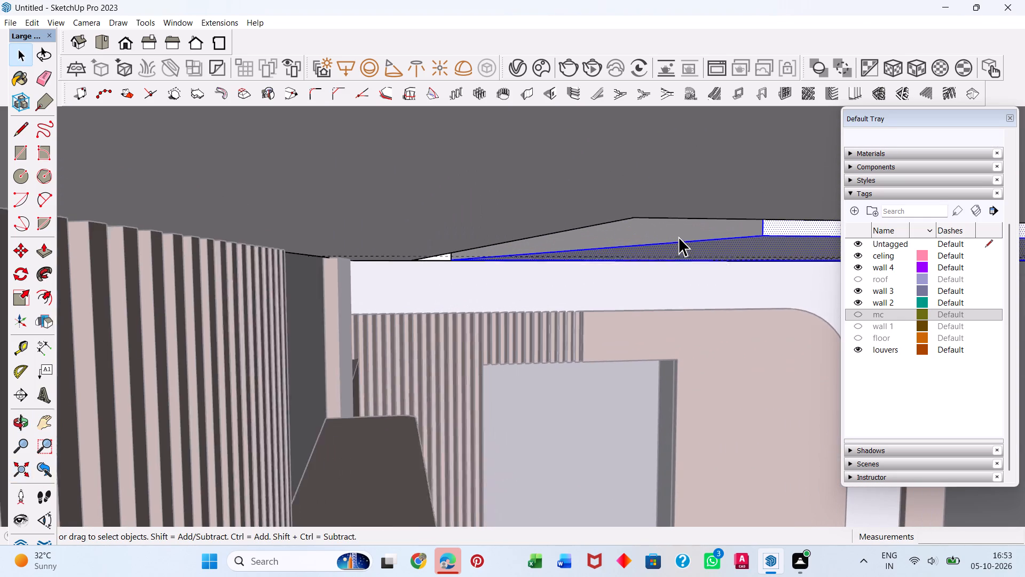
scroll(679, 237, "up", 1)
double_click(674, 227, "shift")
scroll(621, 237, "down", 4)
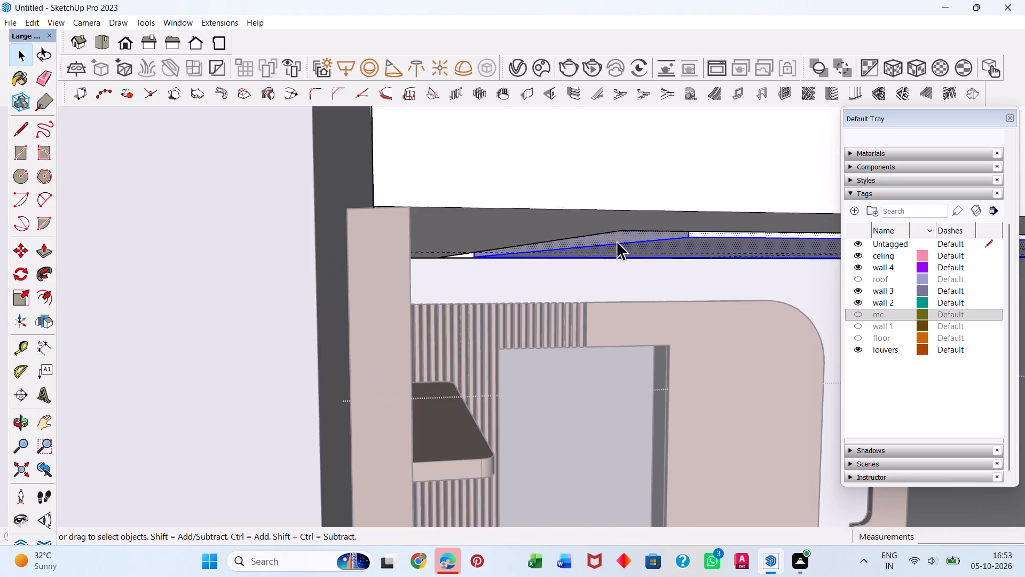
scroll(617, 241, "down", 9)
middle_click_drag(653, 312, 610, 333)
scroll(628, 326, "down", 4)
middle_click_drag(626, 314, 230, 417)
middle_click_drag(512, 391, 282, 353)
scroll(320, 371, "up", 9)
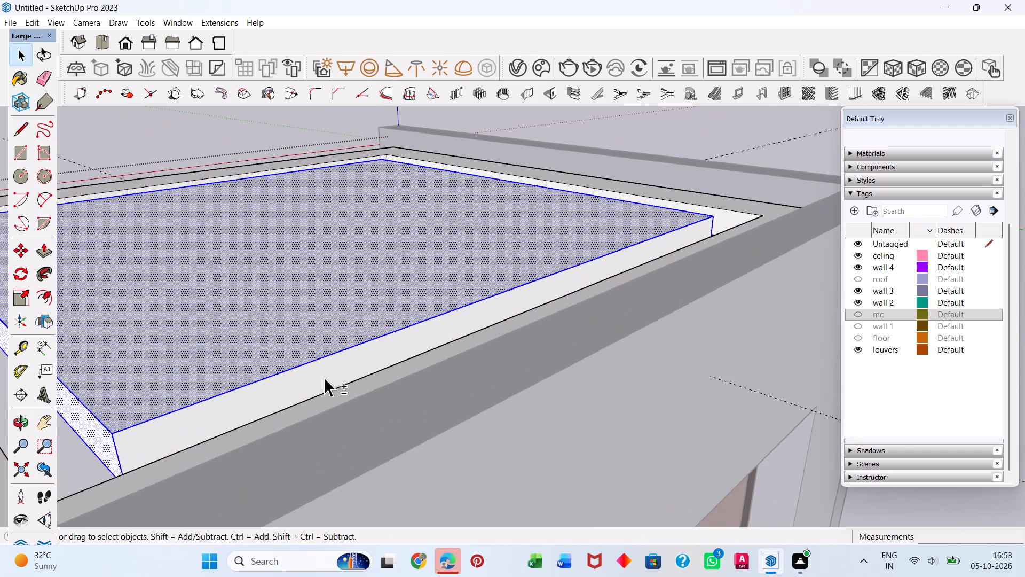
double_click(324, 377, "shift")
scroll(340, 351, "down", 7)
middle_click_drag(309, 351, 785, 293)
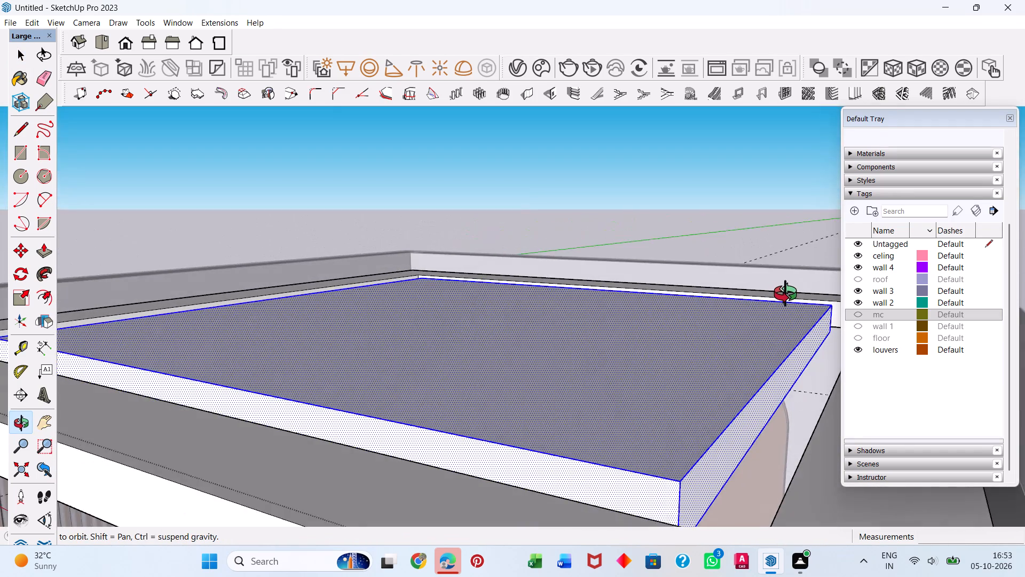
middle_click_drag(785, 293, 779, 293)
middle_click_drag(397, 492, 545, 170)
scroll(512, 255, "down", 8)
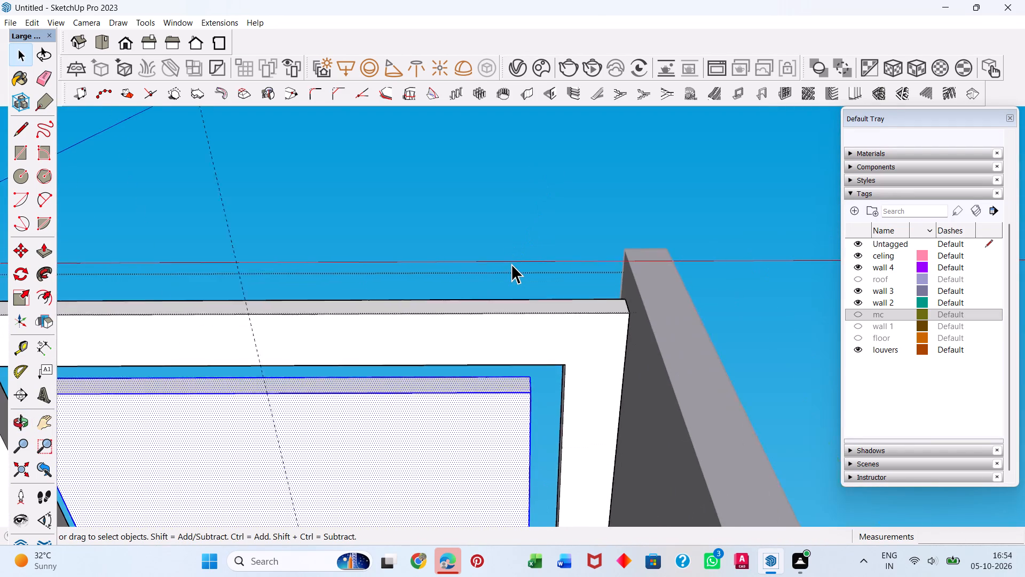
scroll(511, 264, "down", 9)
key("g")
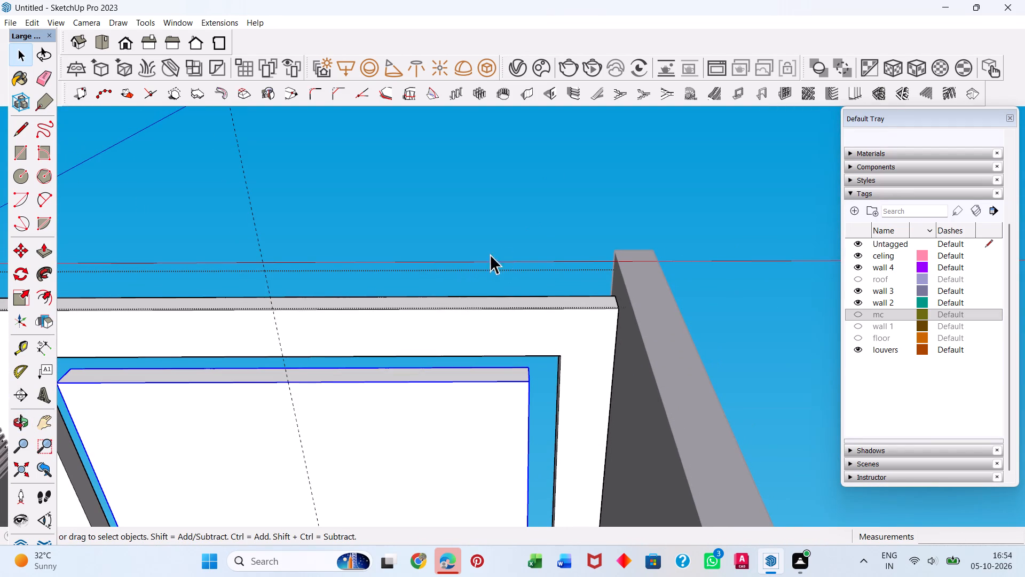
left_click(552, 200)
left_click(469, 403)
double_click(469, 403)
Create a new tag named "m ceiling".
scroll(453, 406, "down", 12)
middle_click_drag(497, 323, 486, 511)
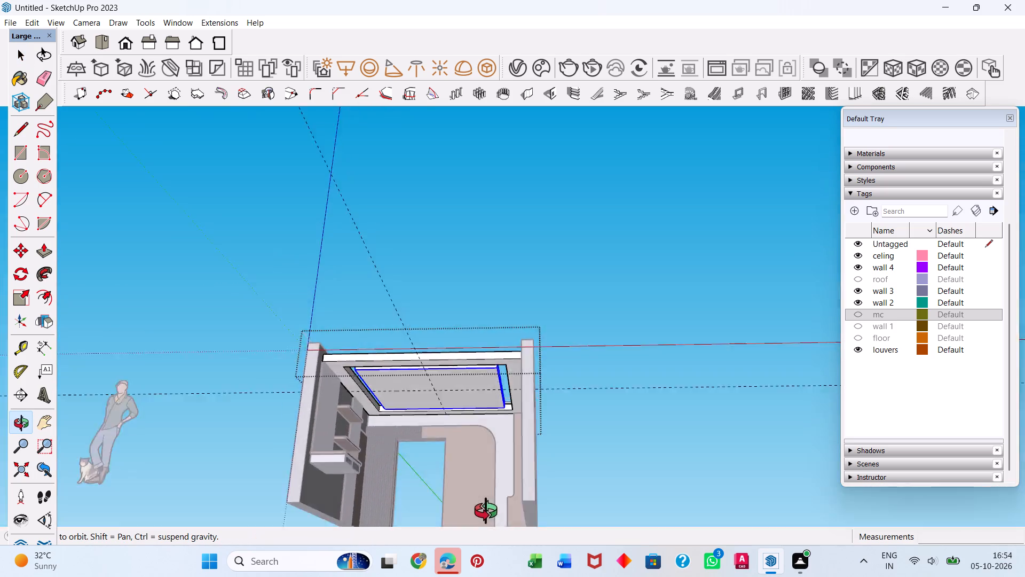
middle_click_drag(486, 511, 483, 548)
scroll(494, 506, "down", 1)
middle_click_drag(487, 302, 479, 444)
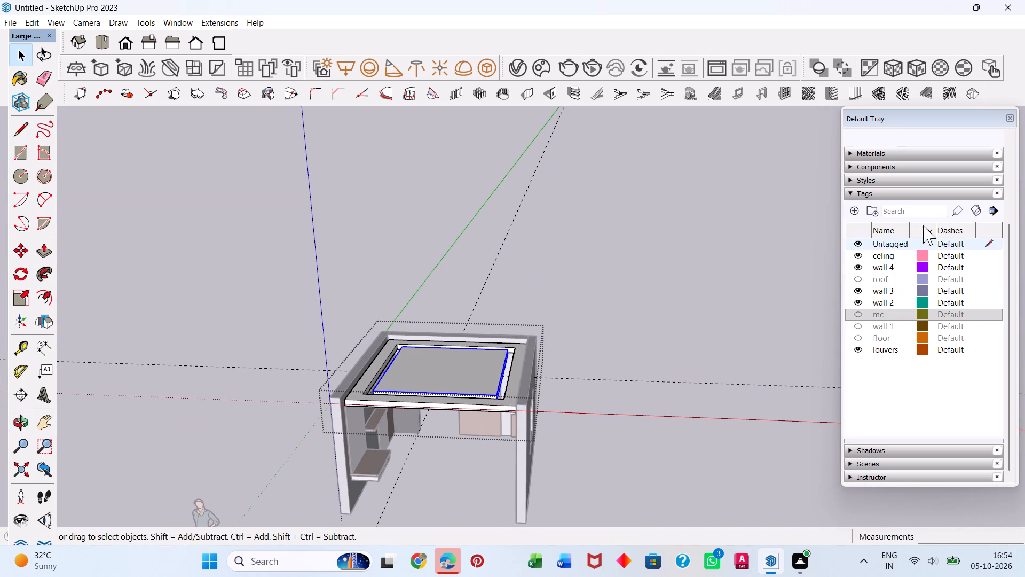
left_click(955, 212)
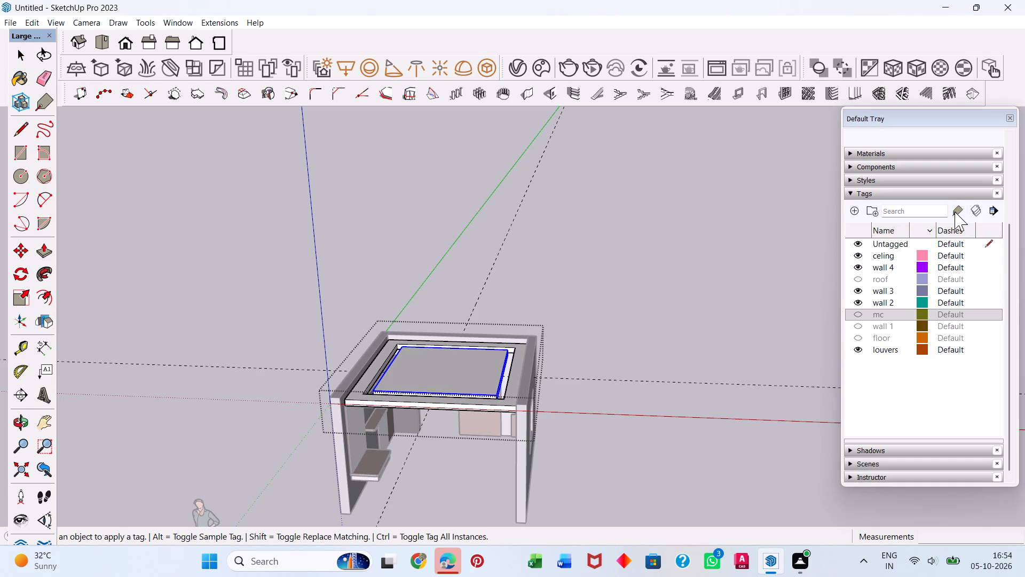
left_click(913, 212)
left_click(853, 212)
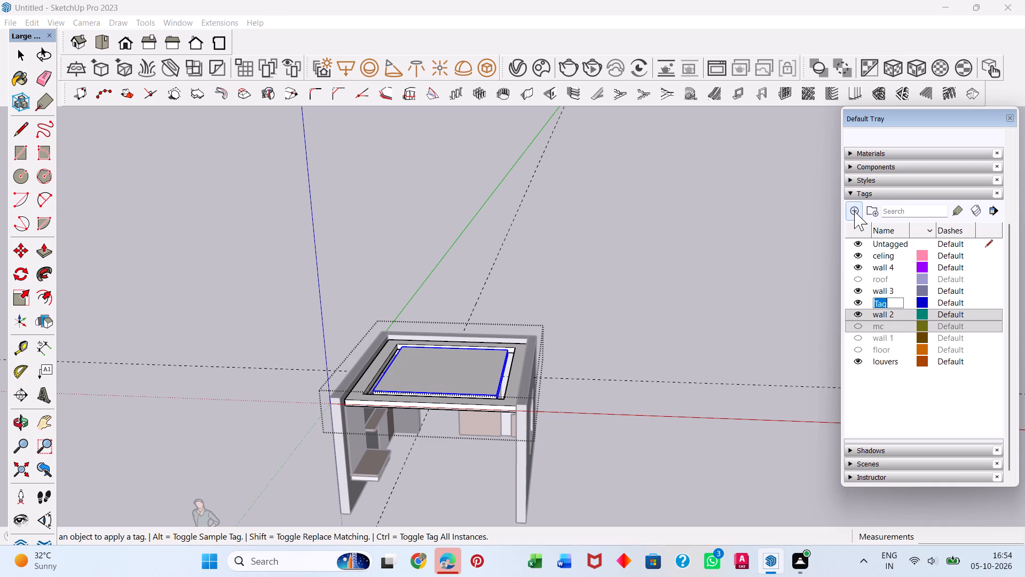
key("BackSpace")
type("m c")
key("e")
type("ili")
type("ng")
key("Return")
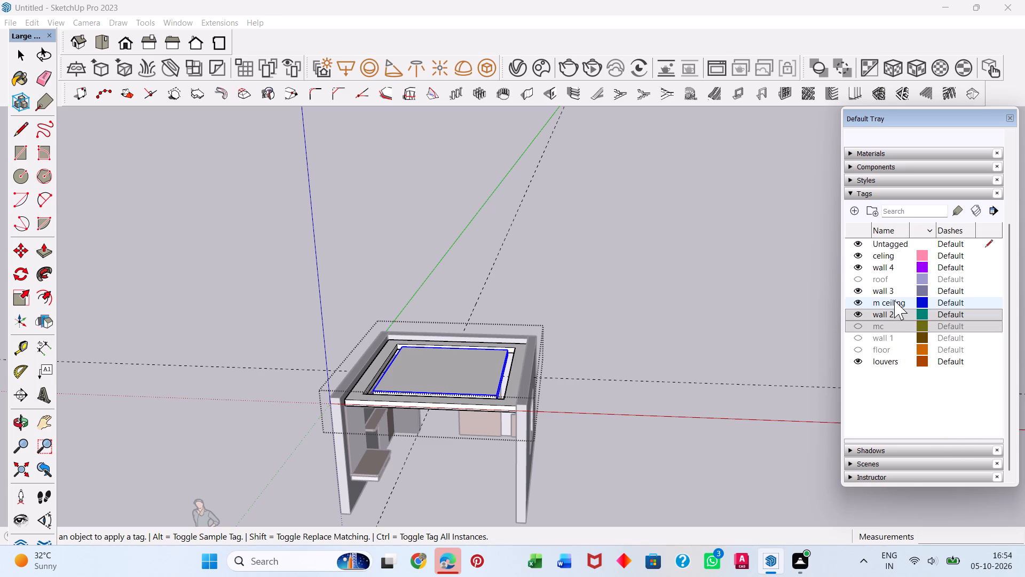
Assign the "m ceiling" tag to the grouped inner panel using the Tag tool.
left_click(898, 305)
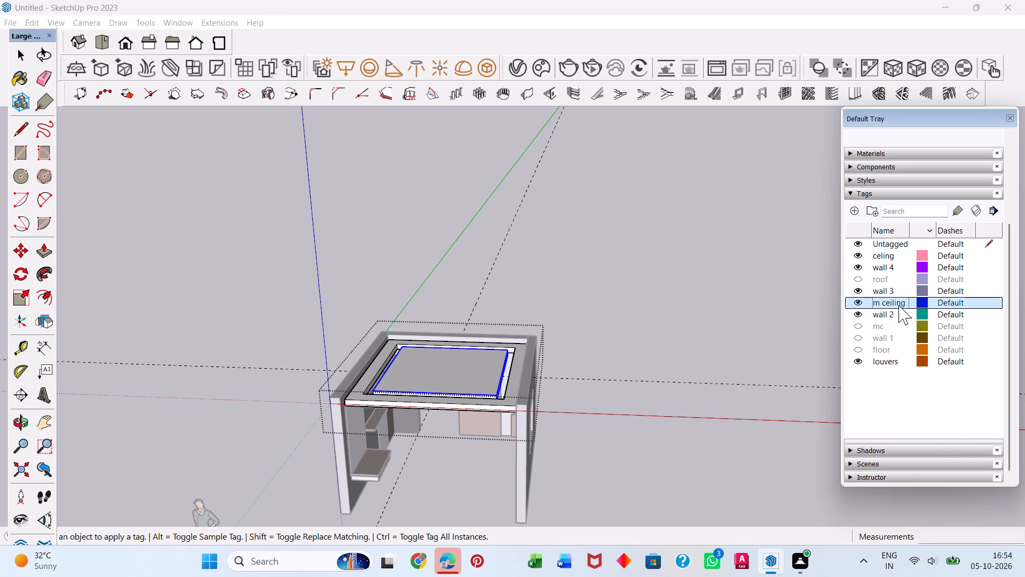
left_click(958, 213)
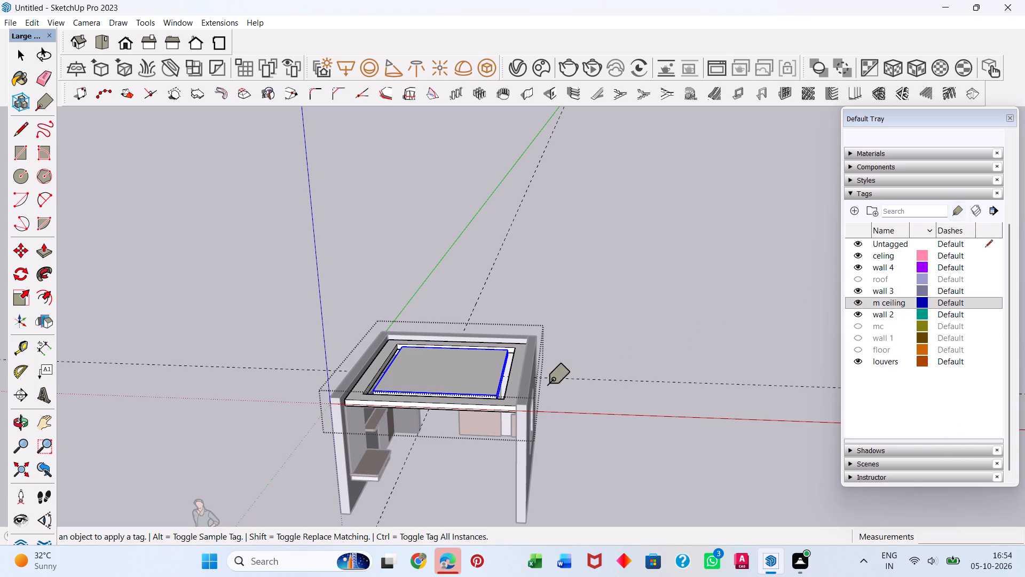
left_click(466, 368)
key("space")
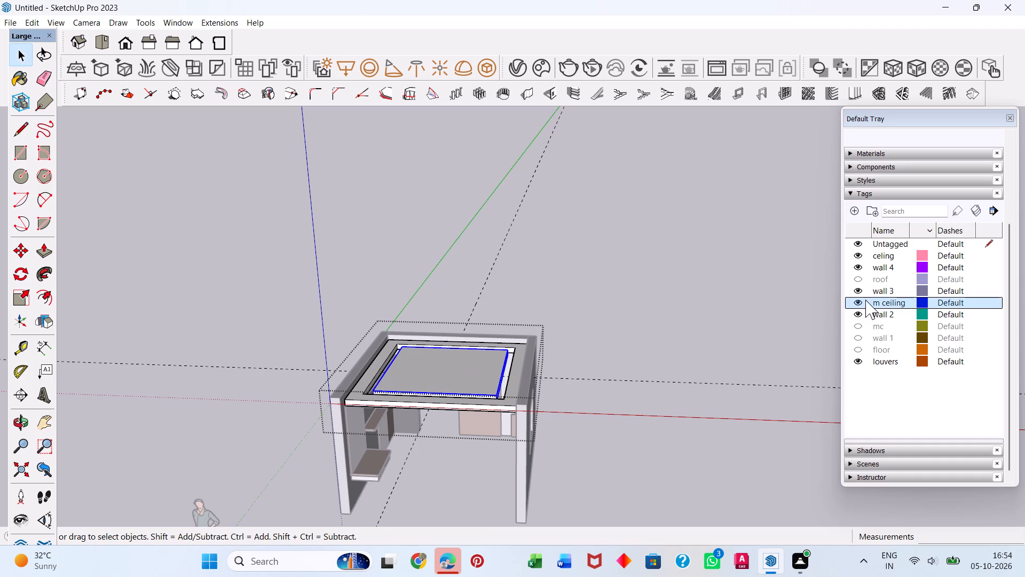
Hide and reshow the "m ceiling" tag to check that it controls the inner panel.
left_click(854, 305)
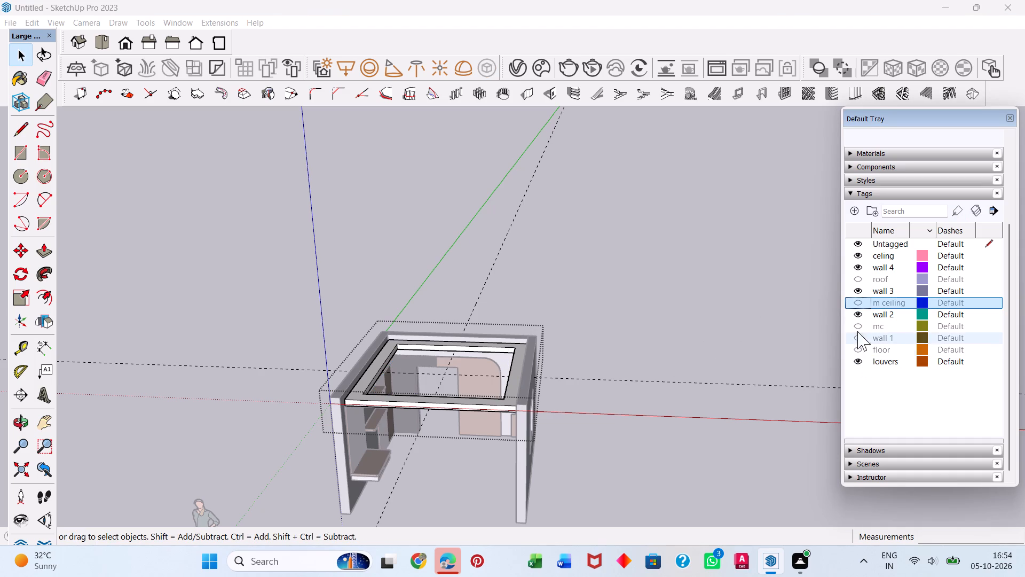
left_click(858, 303)
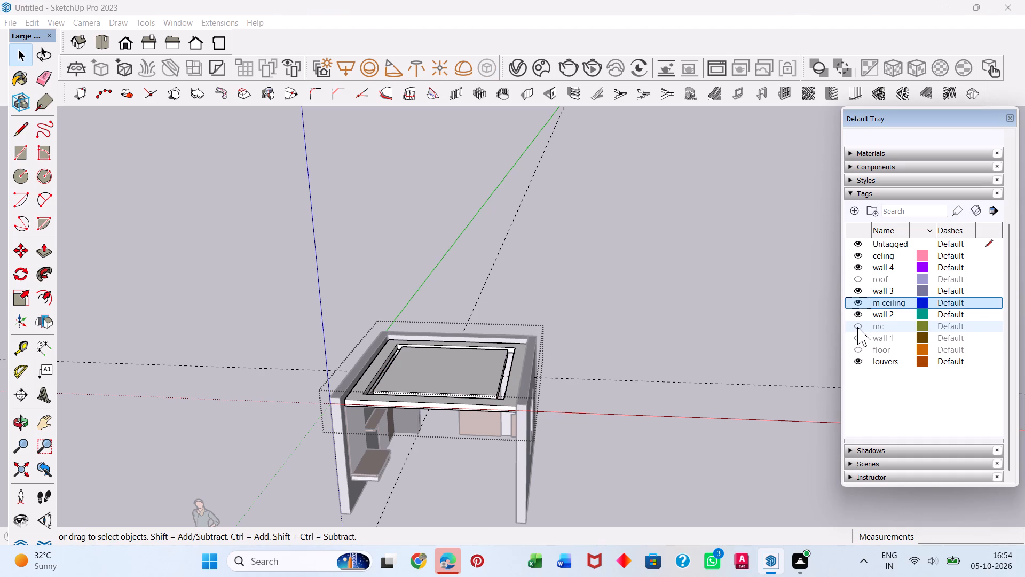
Show the "mc" tag.
left_click(858, 326)
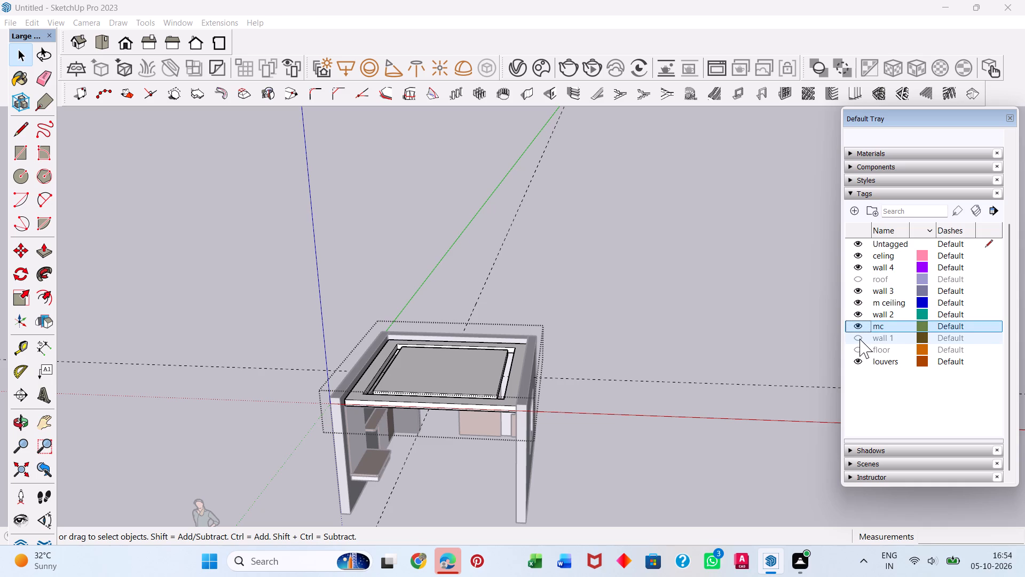
Exit the ceiling group and hide and reshow the "celing" tag to check what it controls.
left_click(859, 256)
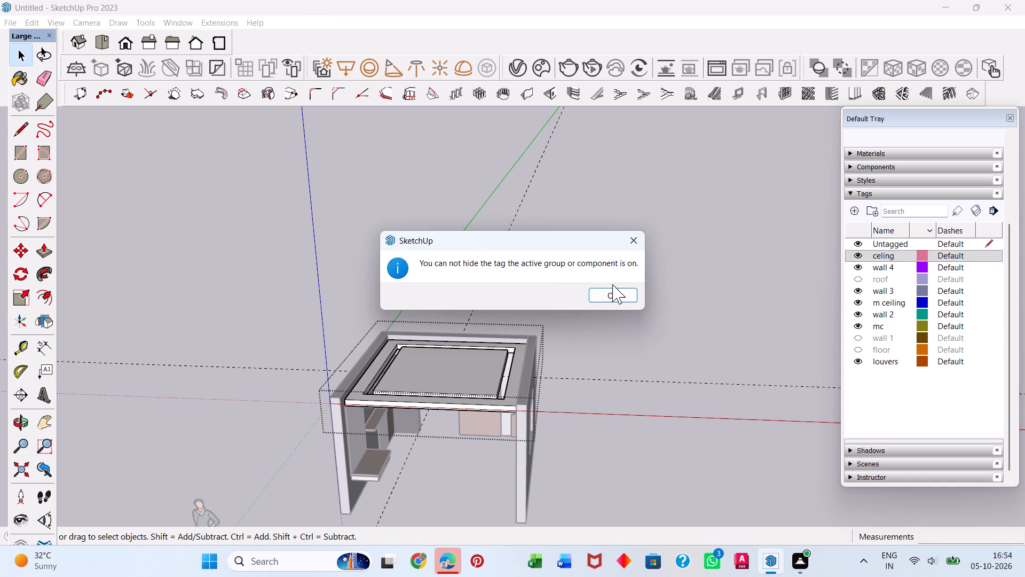
left_click(627, 243)
left_click(707, 308)
key("Escape")
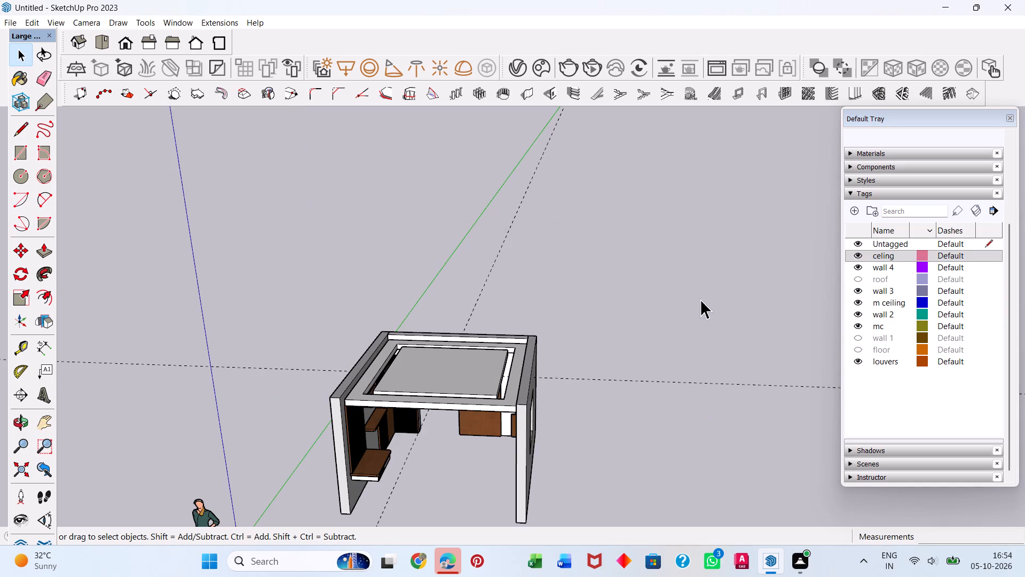
key("Escape")
left_click(856, 257)
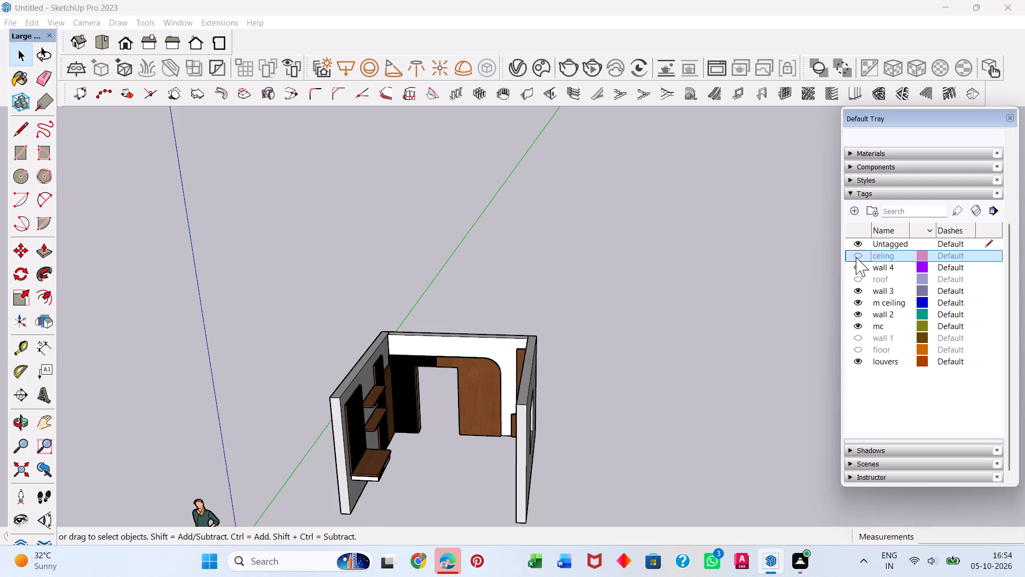
left_click(856, 257)
Delete the "celing" tag, reassigning its entities to Untagged.
right_click(878, 258)
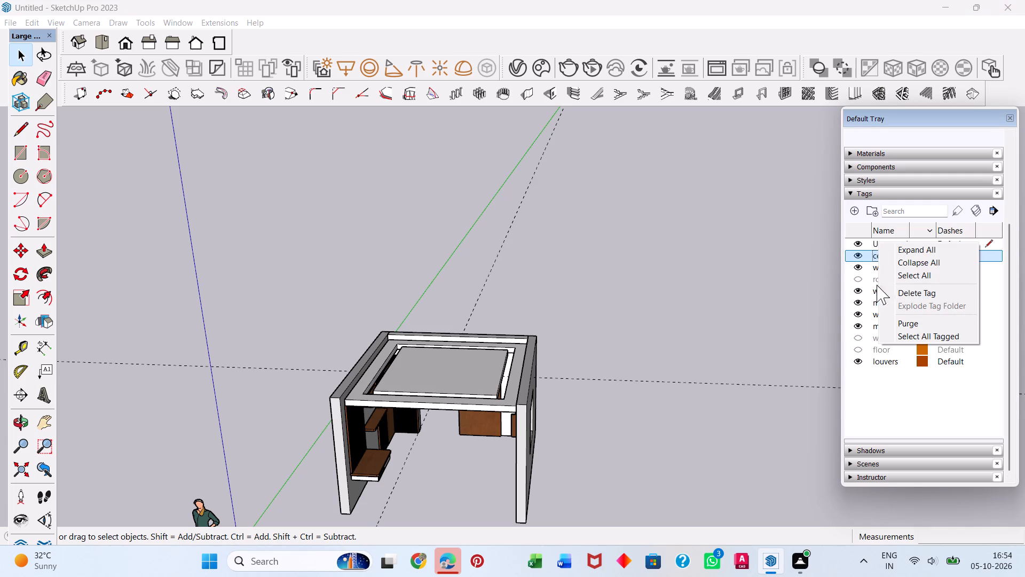
left_click(914, 292)
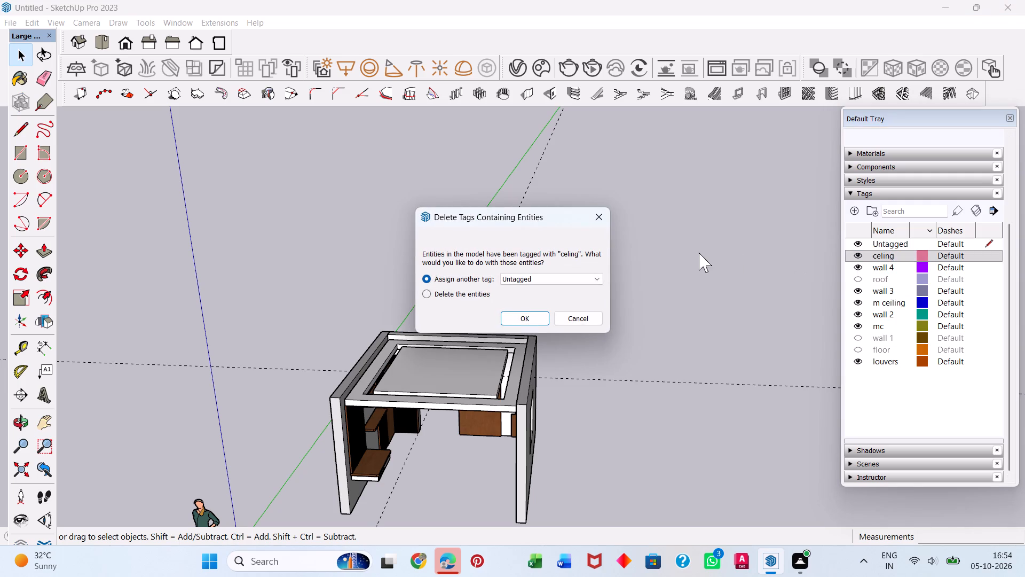
left_click(525, 324)
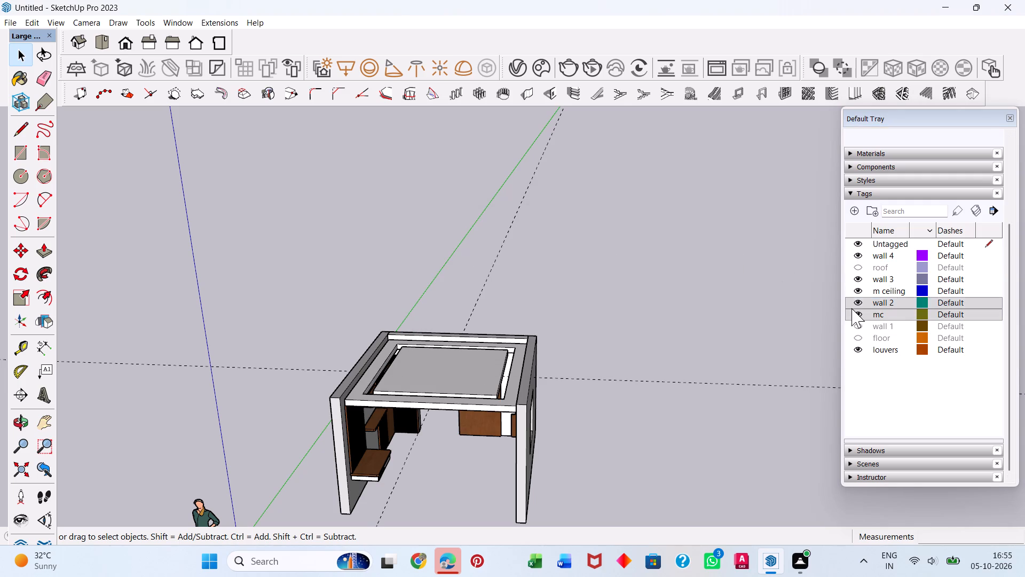
Hide the "m ceiling" and "mc" tags, select the remaining ceiling frame, and create a new tag named "ceiling".
left_click(857, 288)
left_click(859, 317)
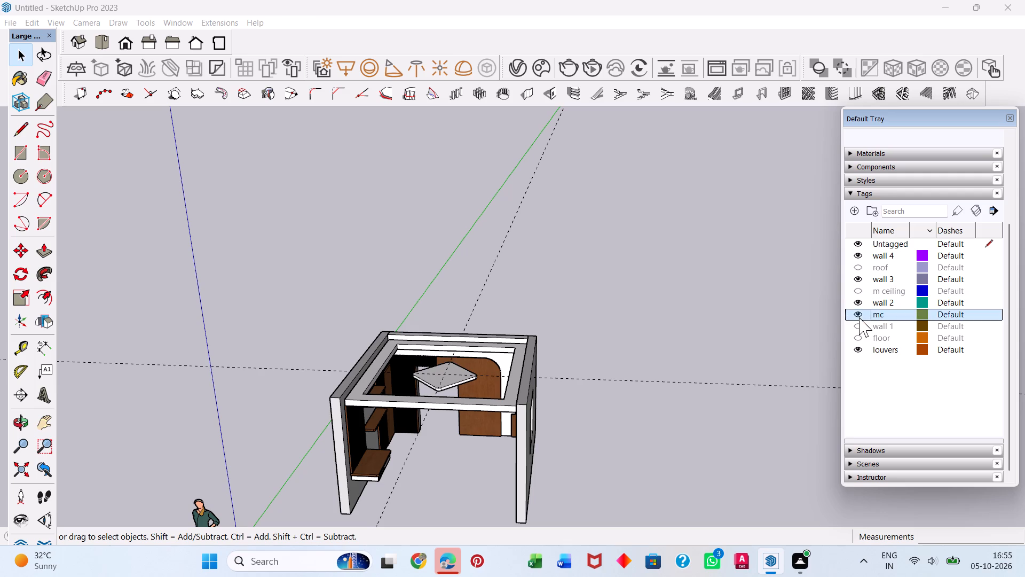
left_click(470, 403)
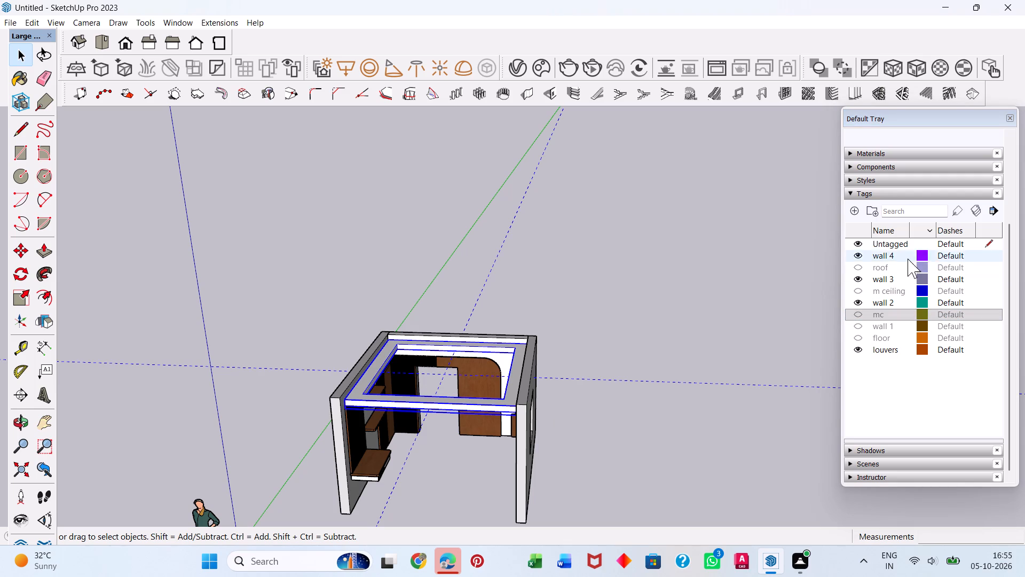
left_click(853, 215)
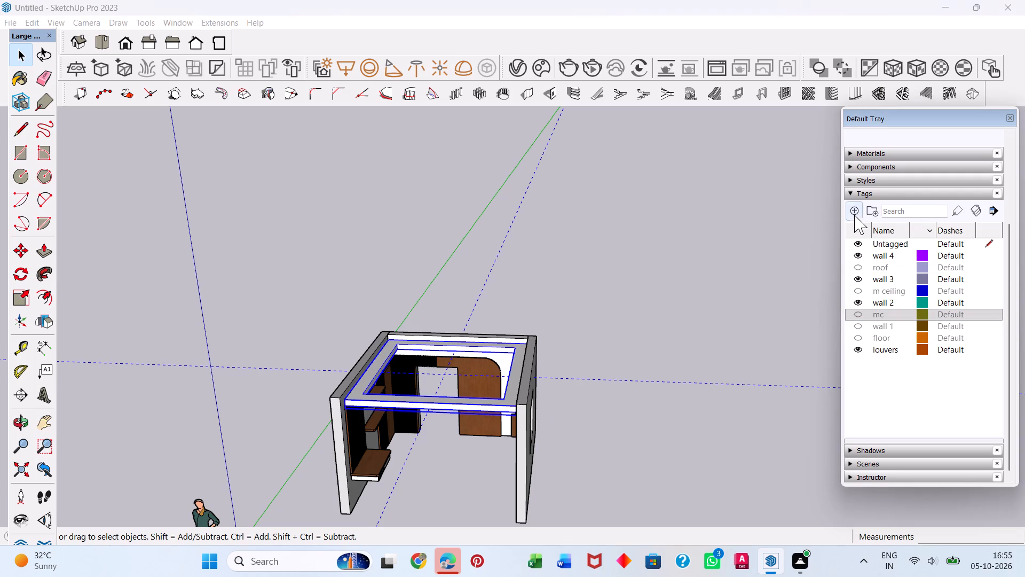
key("BackSpace")
type("ce")
type("ilin")
key("g")
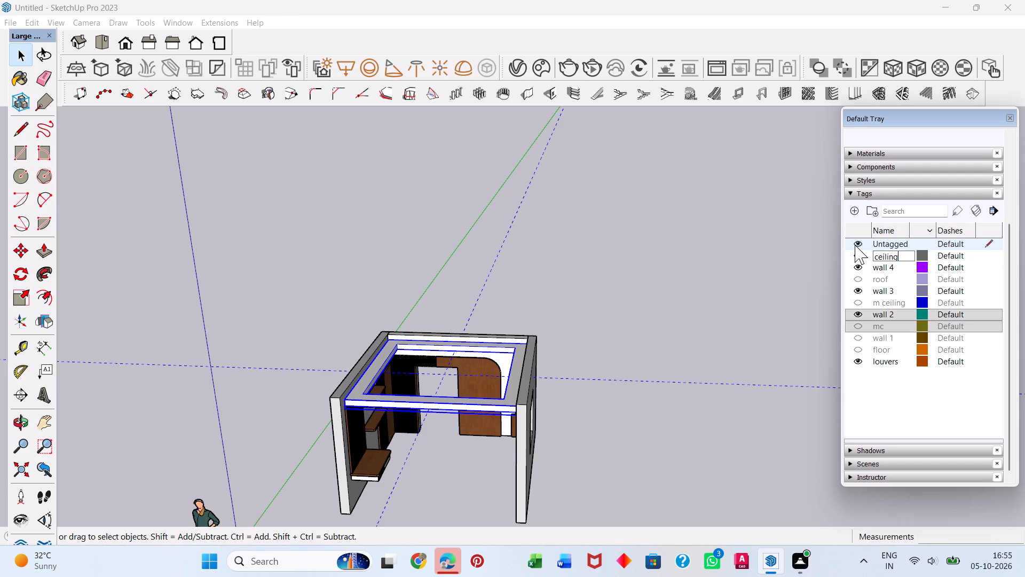
key("Return")
Assign the "ceiling" tag to the overall false ceiling group using the Tag tool.
scroll(892, 232, "up", 1)
left_click(892, 286)
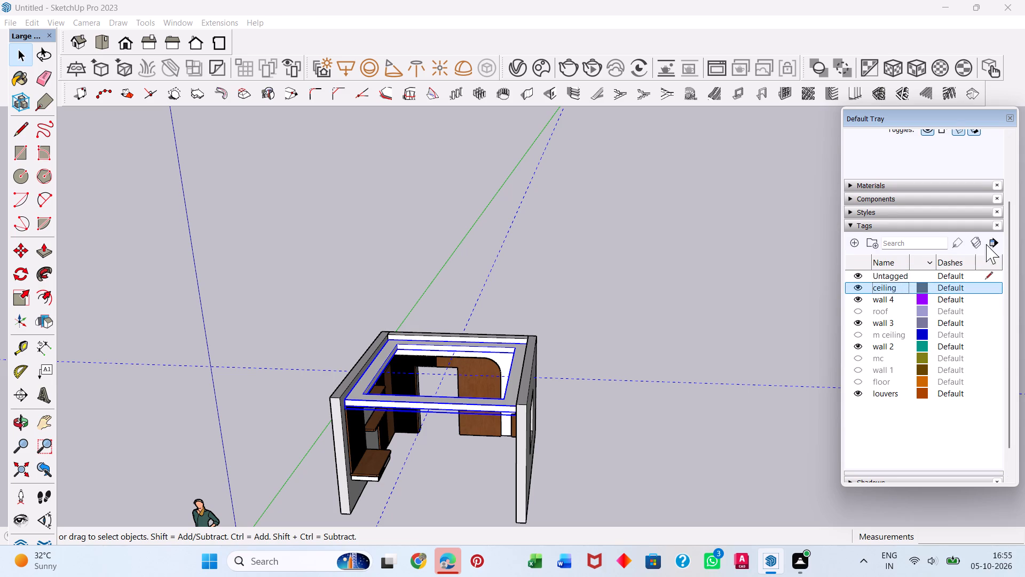
left_click(959, 236)
left_click(458, 403)
key("space")
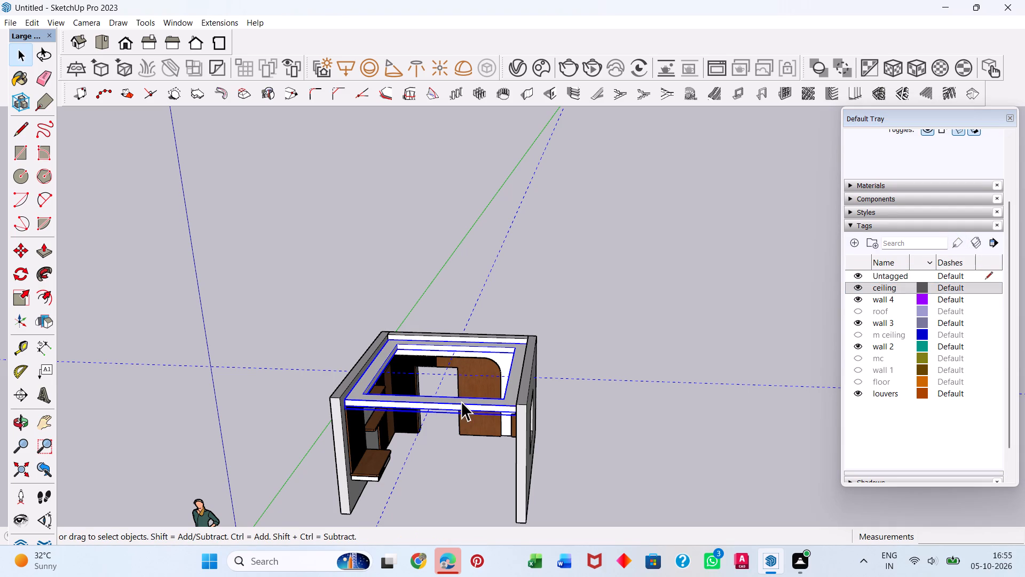
Show the "m ceiling" and "mc" tags again.
left_click(857, 336)
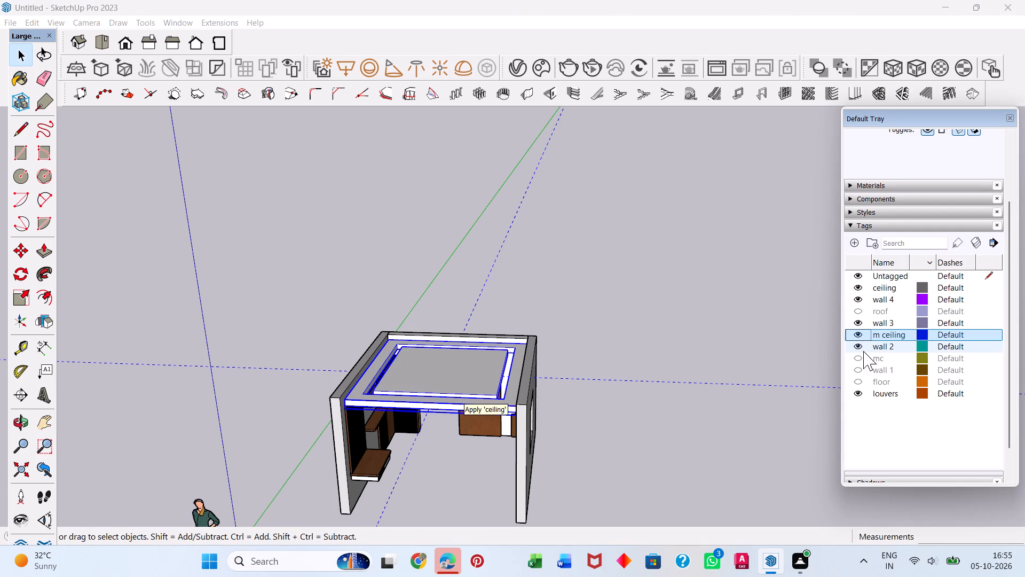
left_click(857, 357)
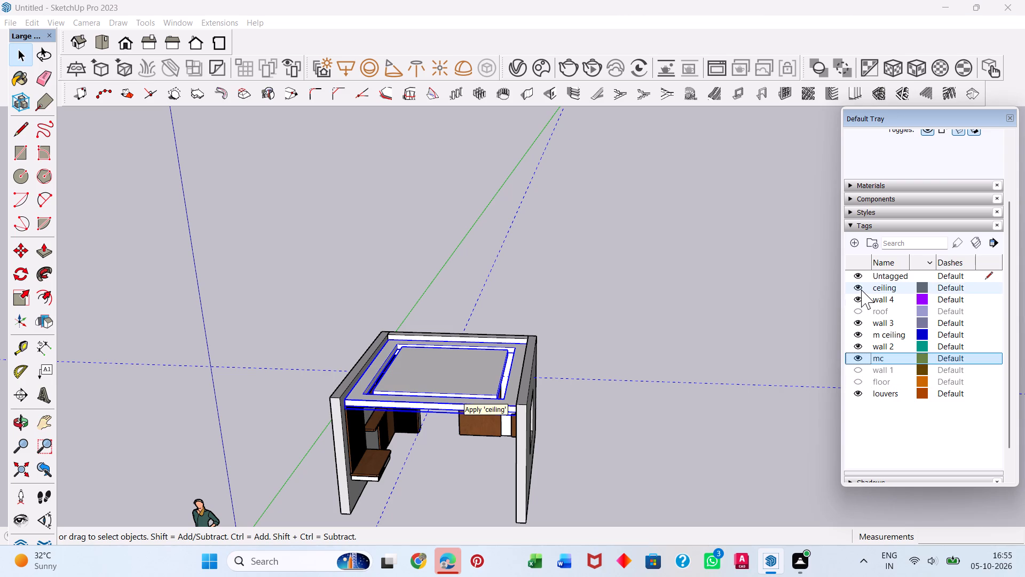
Toggle the "ceiling" and "roof" tags off and on to check what each one controls.
left_click(861, 290)
left_click(858, 290)
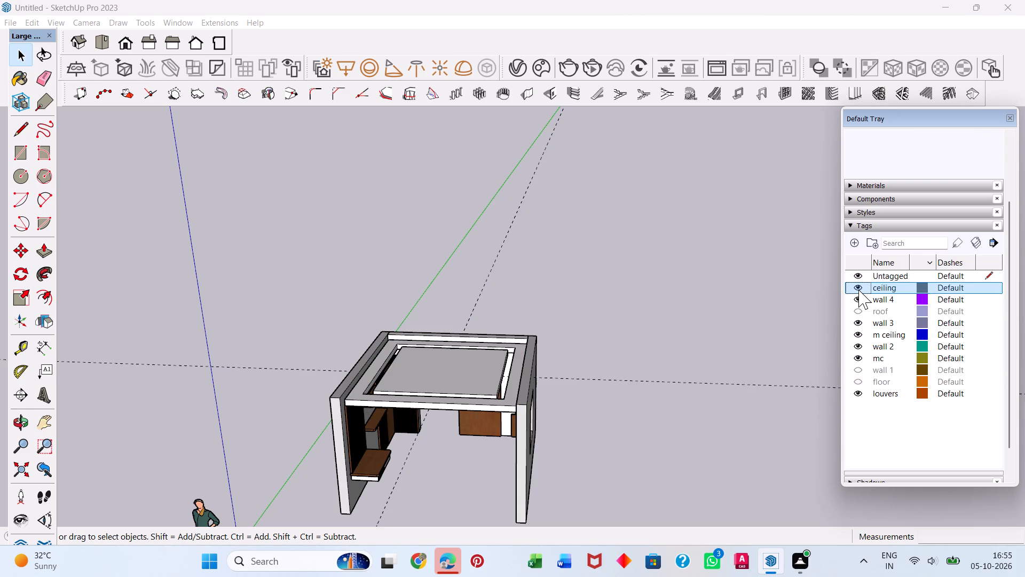
left_click(858, 290)
left_click(858, 290)
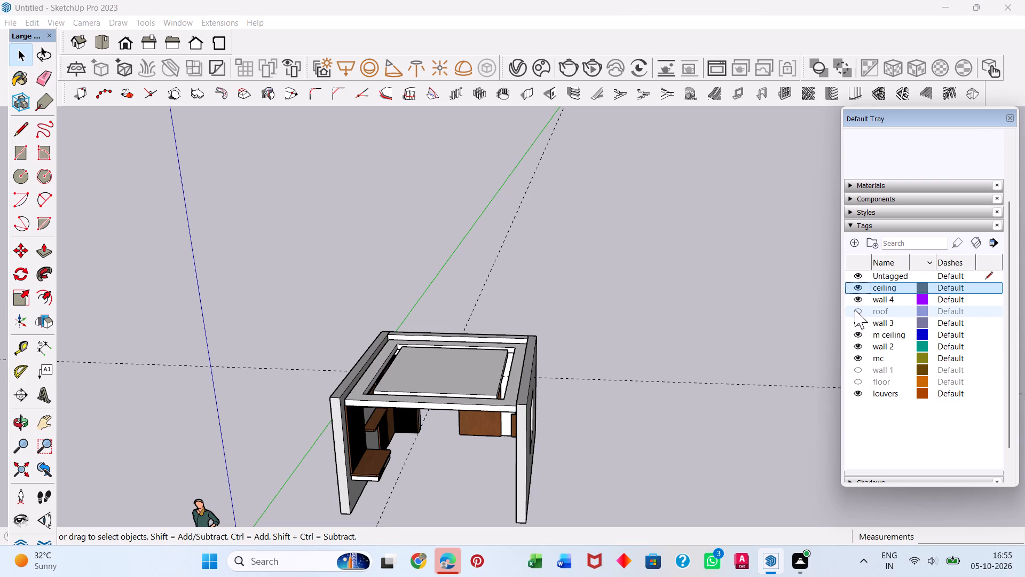
left_click(857, 309)
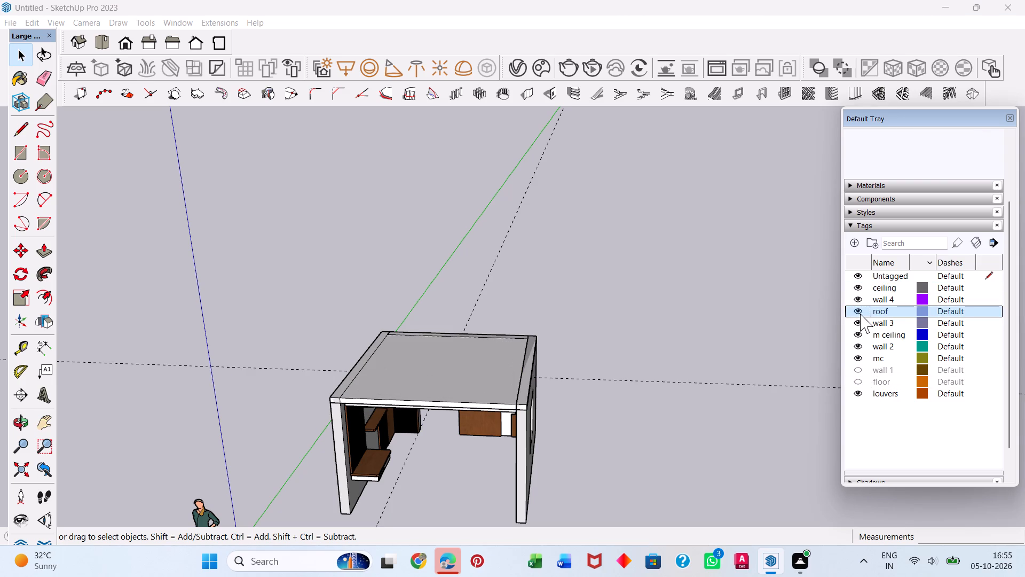
left_click(860, 314)
left_click(859, 287)
left_click(859, 287)
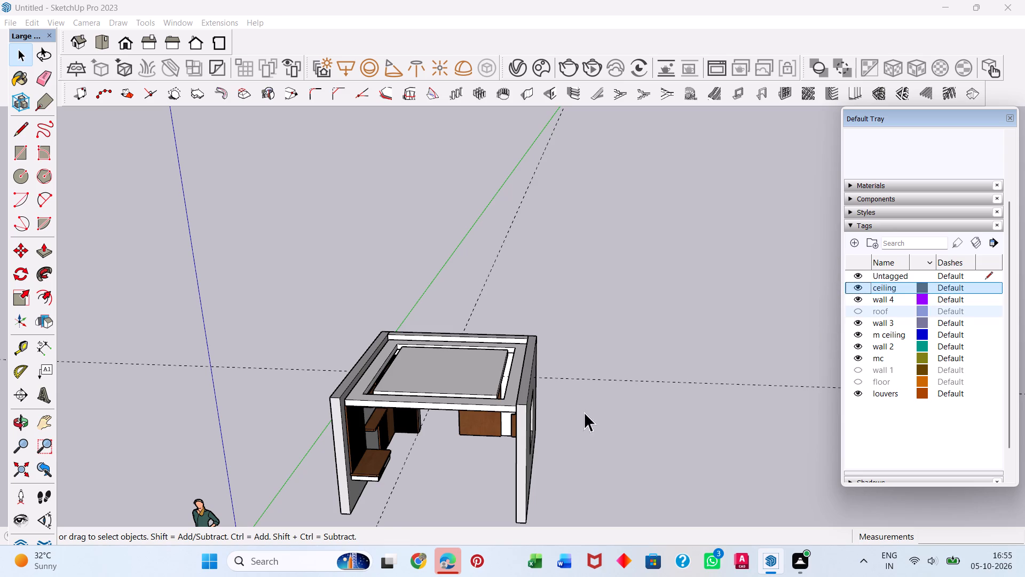
Explode the overall false ceiling group, viewed from below, to separate the frame, inner panel and diamond.
middle_click_drag(396, 402, 458, 223)
scroll(472, 284, "up", 5)
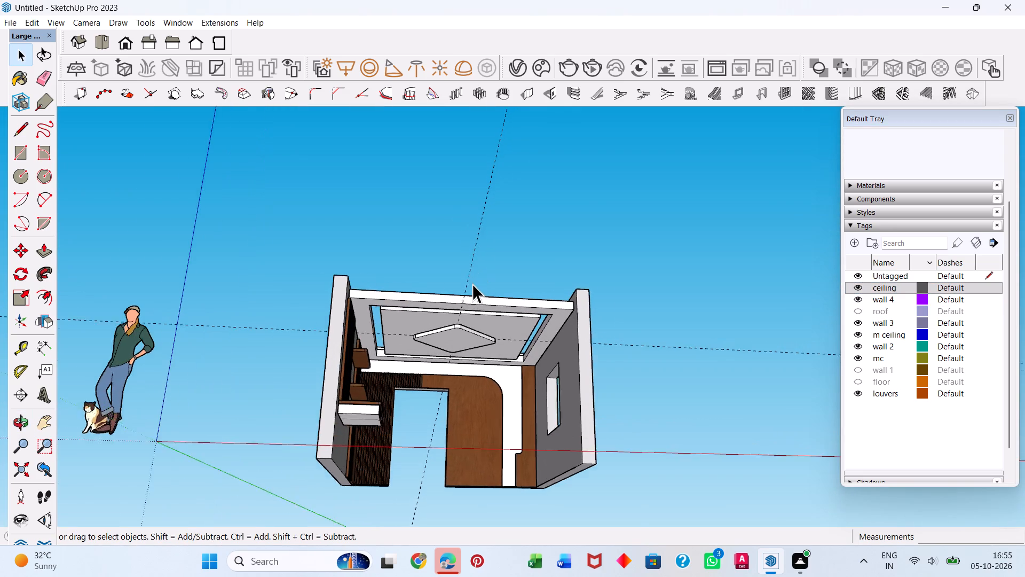
scroll(472, 284, "up", 5)
left_click(475, 298)
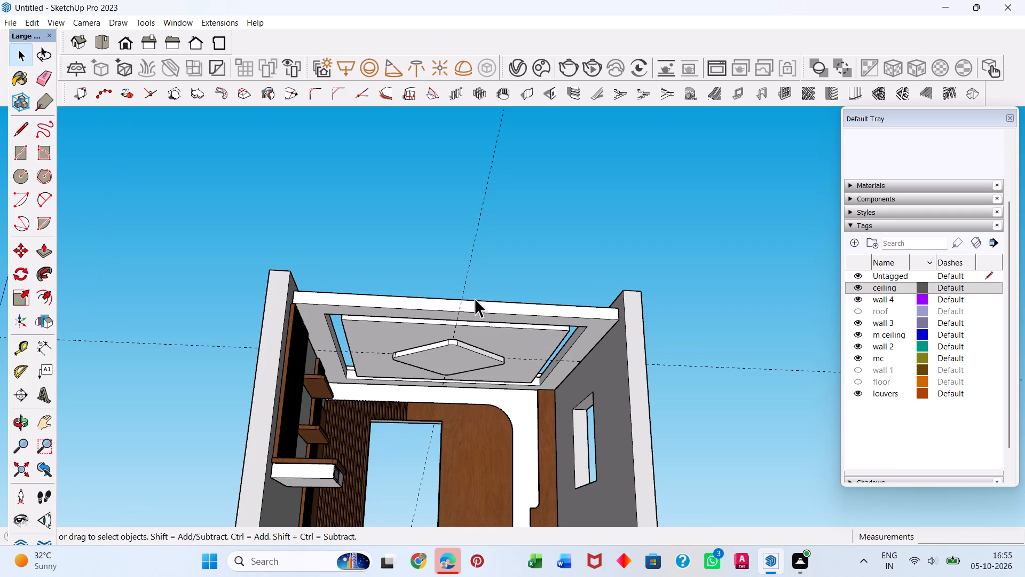
left_click(470, 309)
right_click(480, 310)
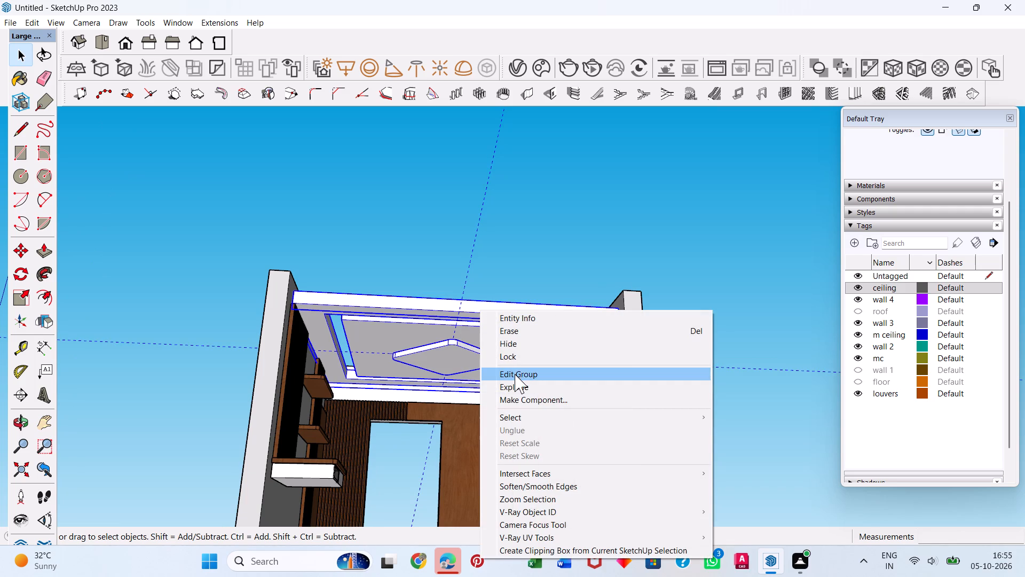
left_click(520, 384)
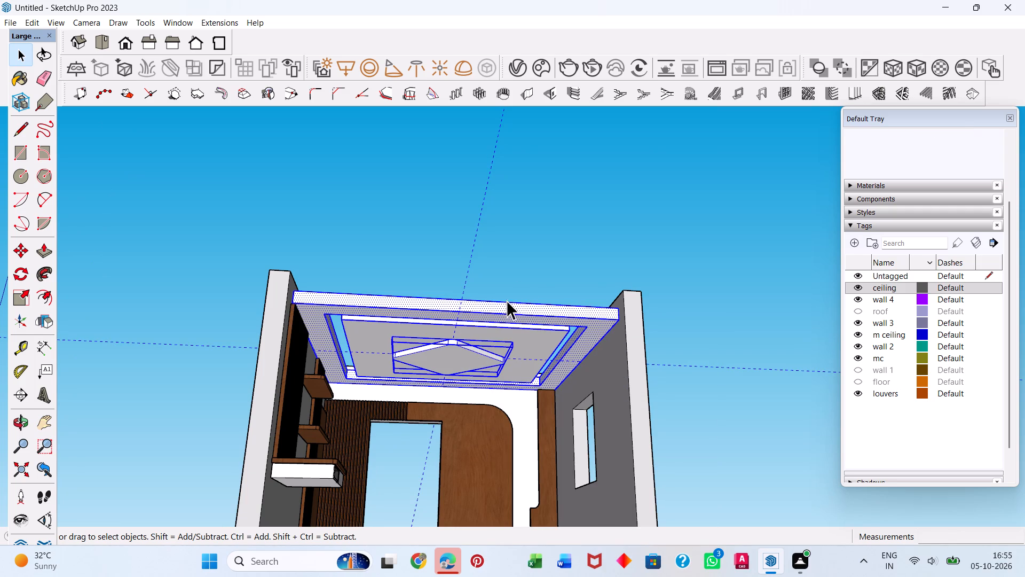
Assign the "mc" tag to the rounded diamond using the Tag tool.
left_click(548, 239)
left_click(472, 363)
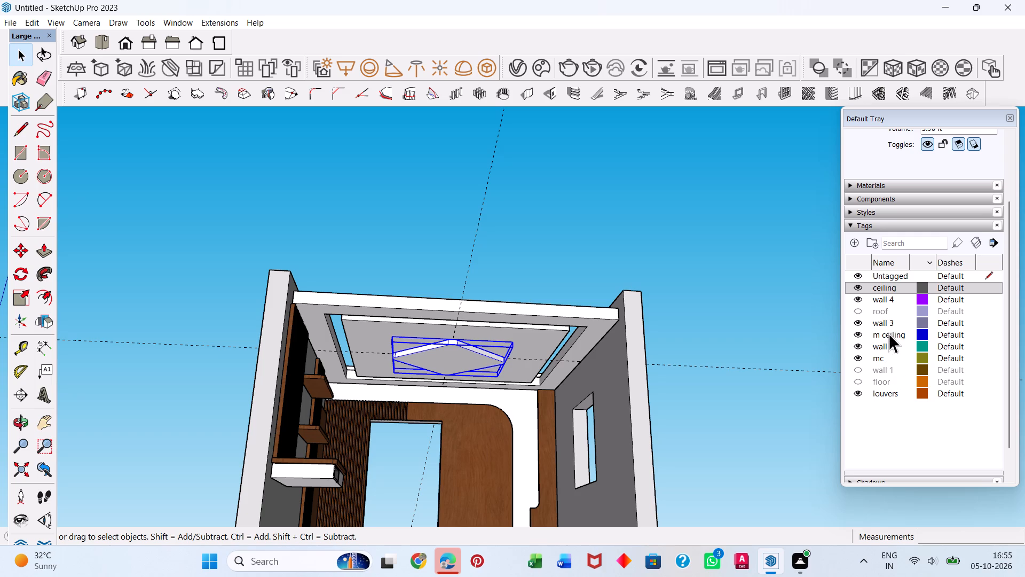
left_click(884, 360)
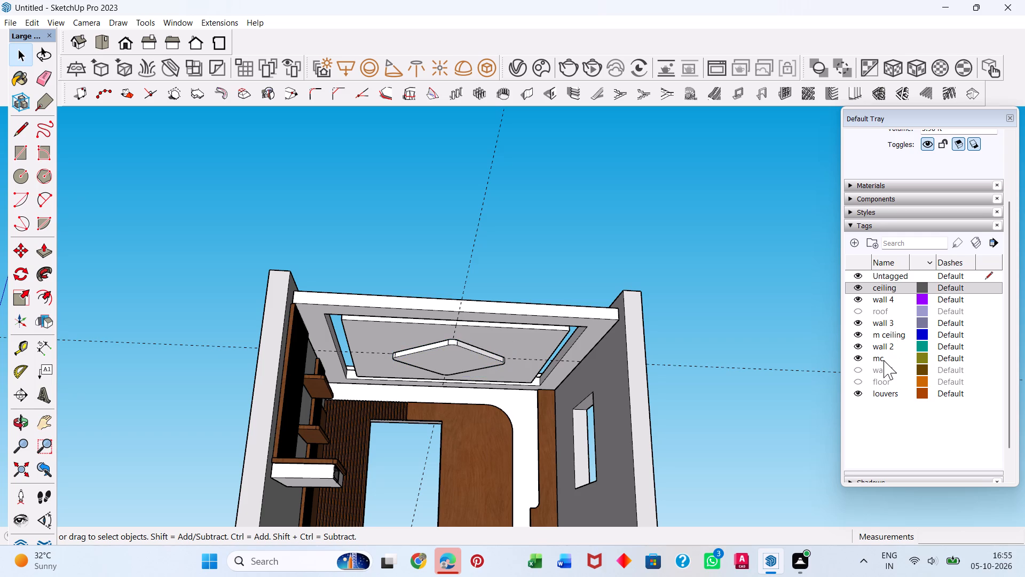
left_click(884, 360)
left_click(953, 245)
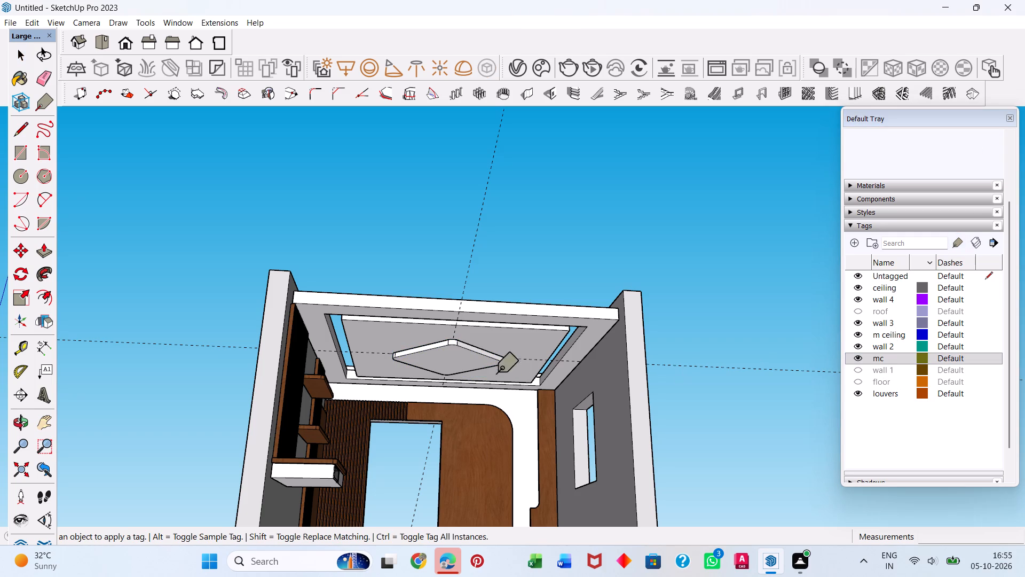
left_click(464, 354)
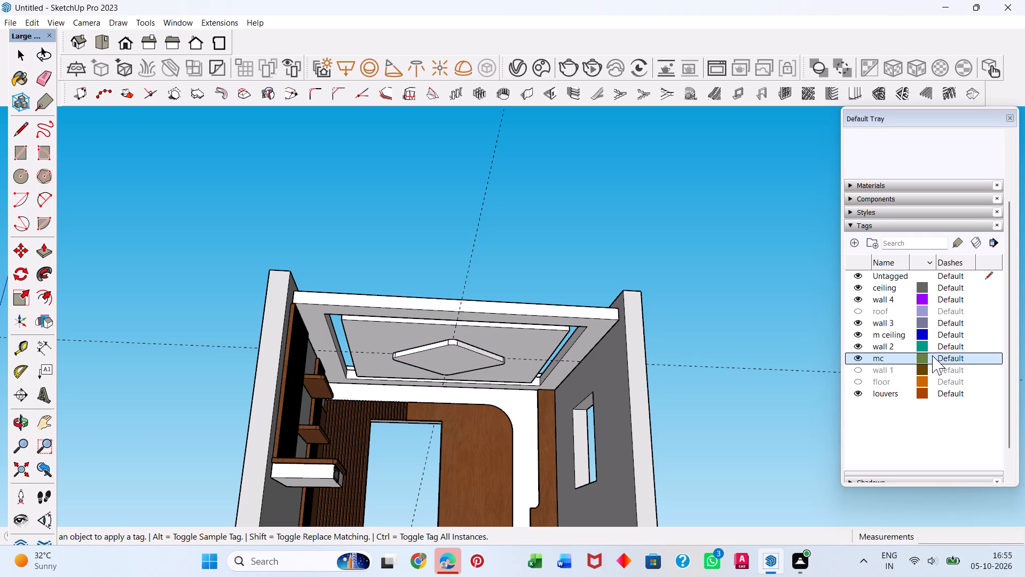
Assign the "m ceiling" tag to the inner panel using the Tag tool.
left_click(895, 333)
left_click(525, 350)
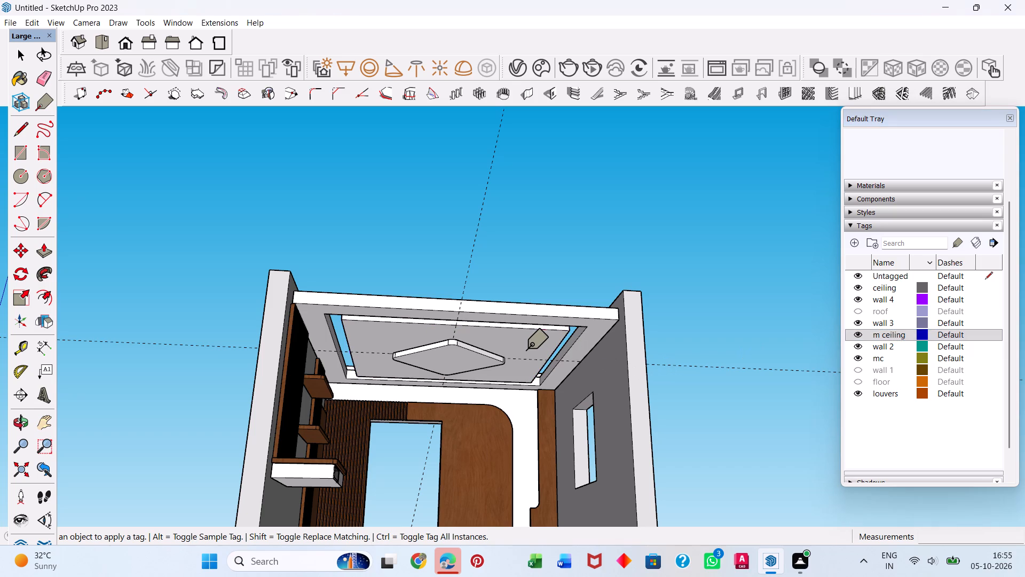
Assign the "ceiling" tag to the outer ceiling frame using the Tag tool.
left_click(886, 289)
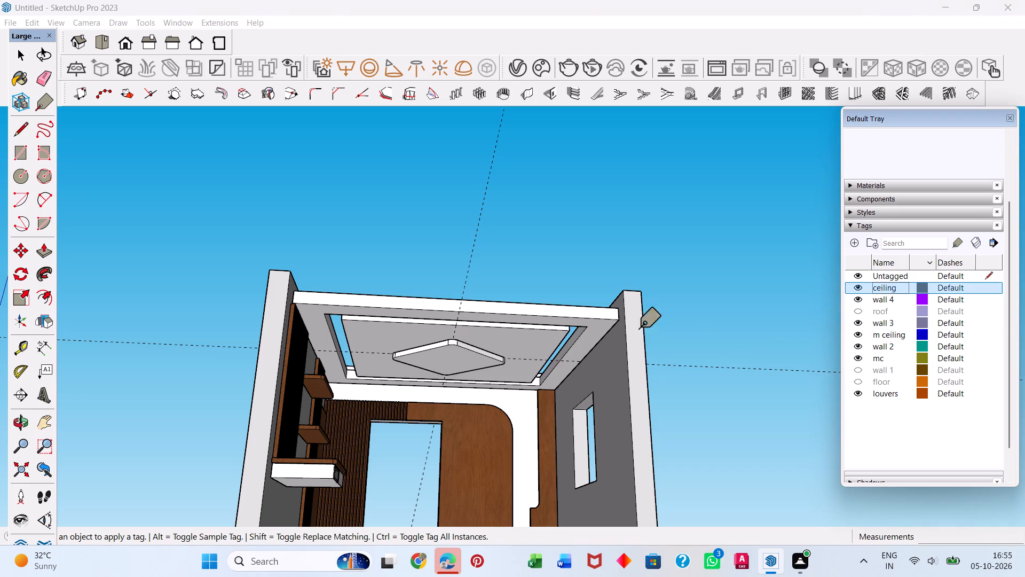
left_click(593, 313)
key("space")
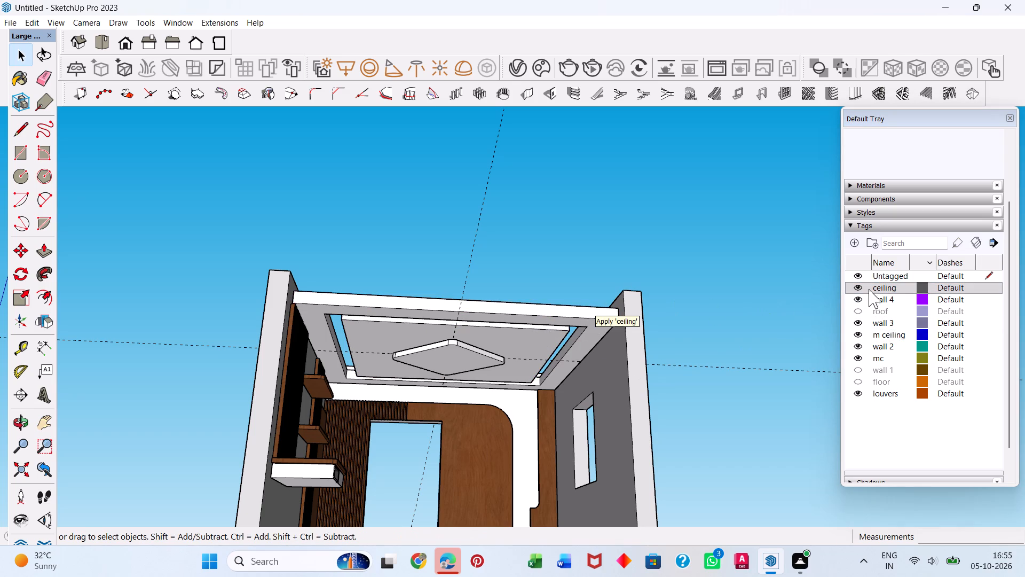
Hide the "ceiling" tag and toggle the wall, "m ceiling" and "mc" tags to check that each controls its own part.
left_click(853, 286)
left_click(855, 300)
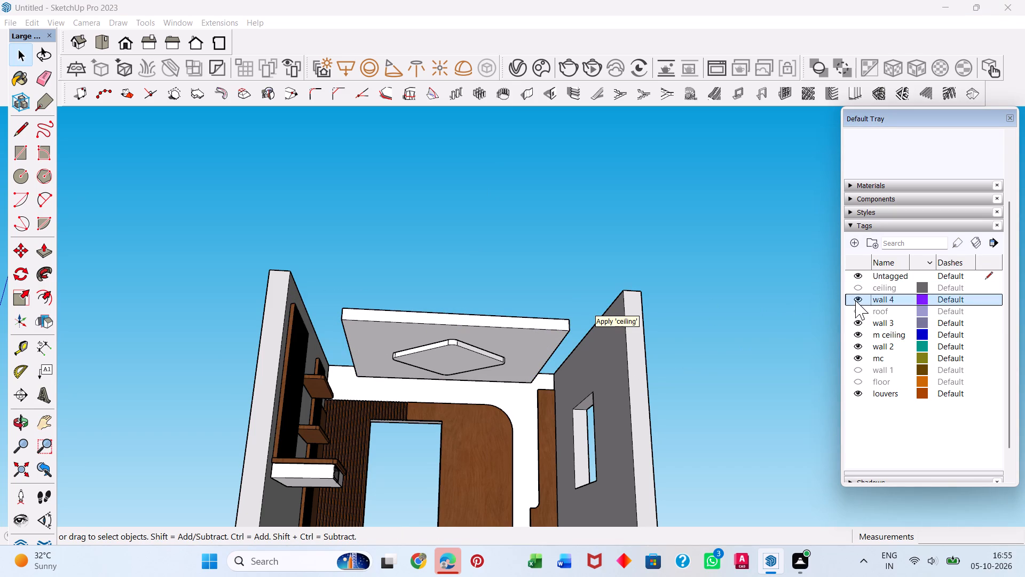
left_click(857, 300)
left_click(855, 325)
left_click(855, 325)
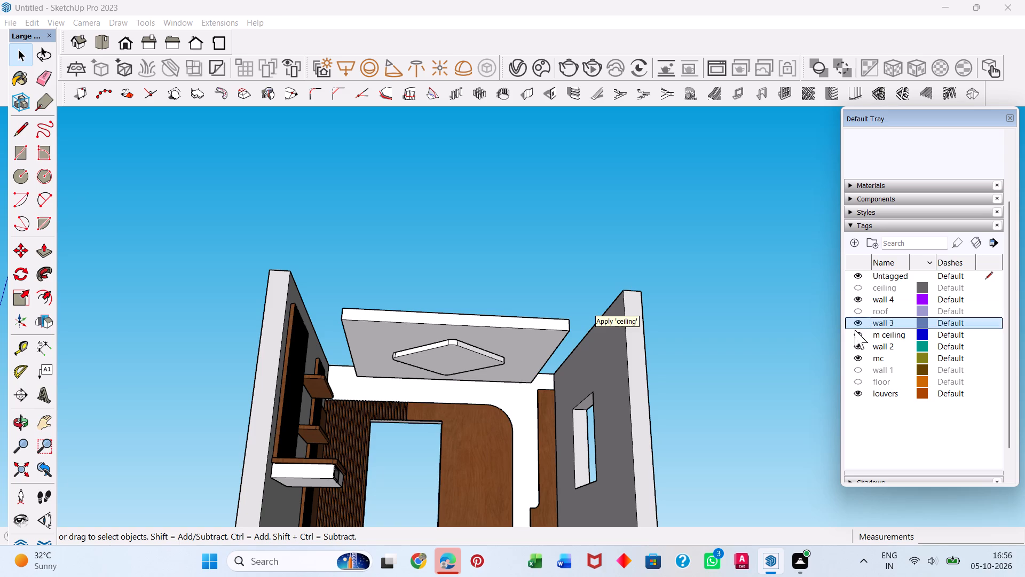
left_click(855, 343)
left_click(856, 342)
left_click(858, 331)
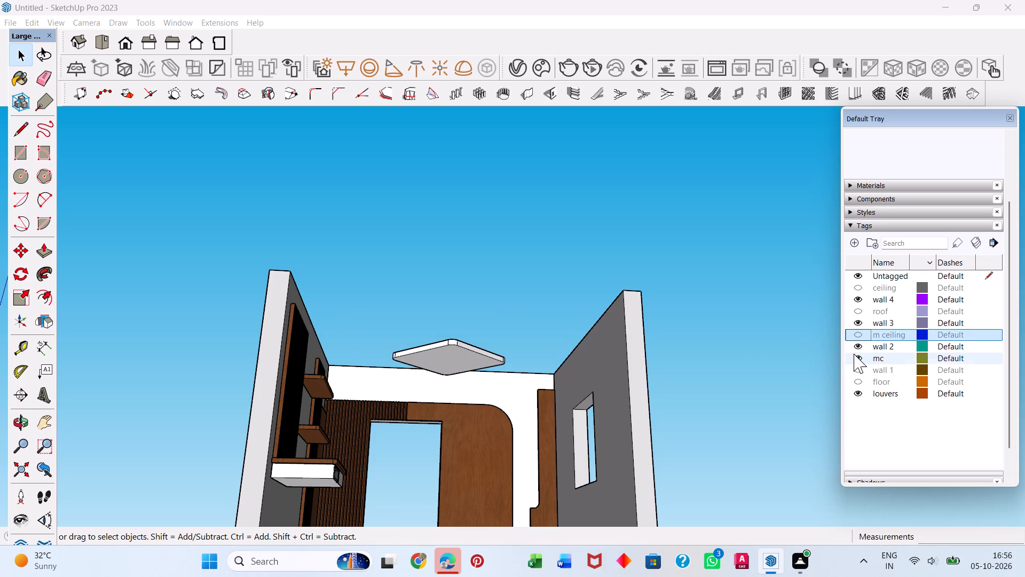
left_click(854, 354)
left_click(856, 355)
left_click(856, 337)
Show the "roof", "ceiling" and "floor" tags.
left_click(853, 310)
left_click(853, 291)
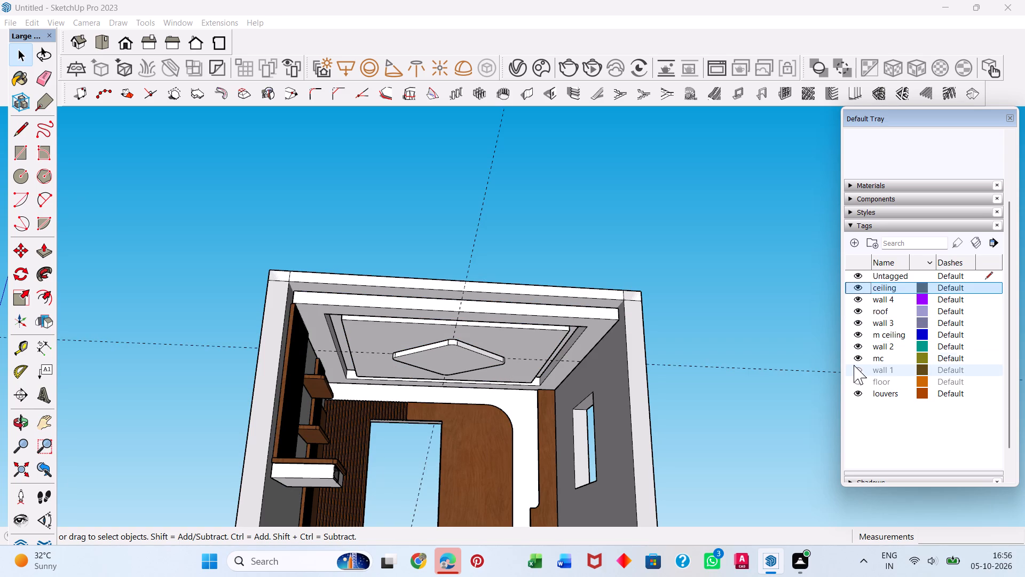
left_click(857, 384)
scroll(727, 320, "down", 10)
middle_click_drag(681, 378, 669, 394)
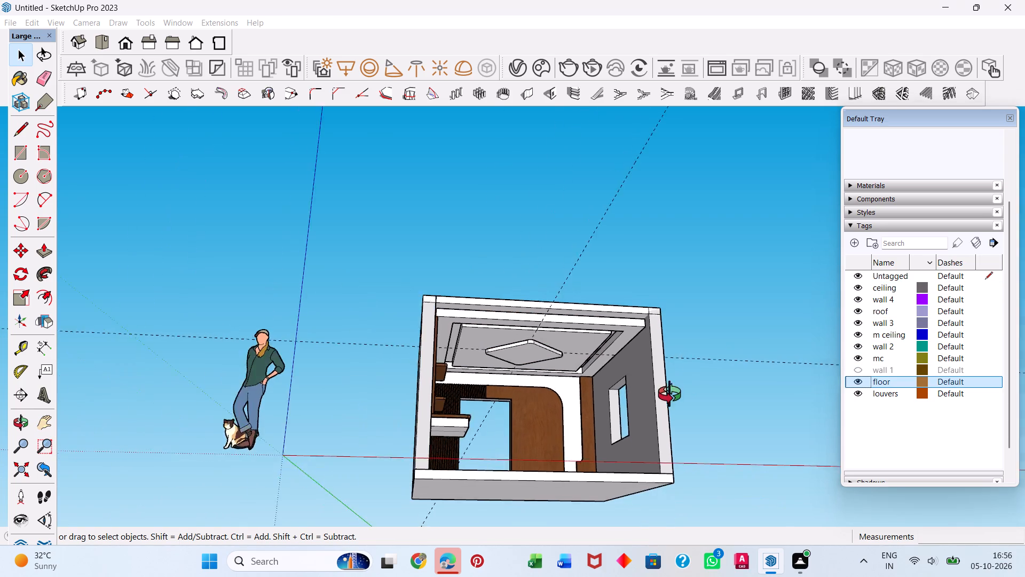
Convert the false ceiling's inner panel into a V-Ray Mesh Light.
middle_click_drag(669, 394, 633, 410)
scroll(483, 304, "up", 8)
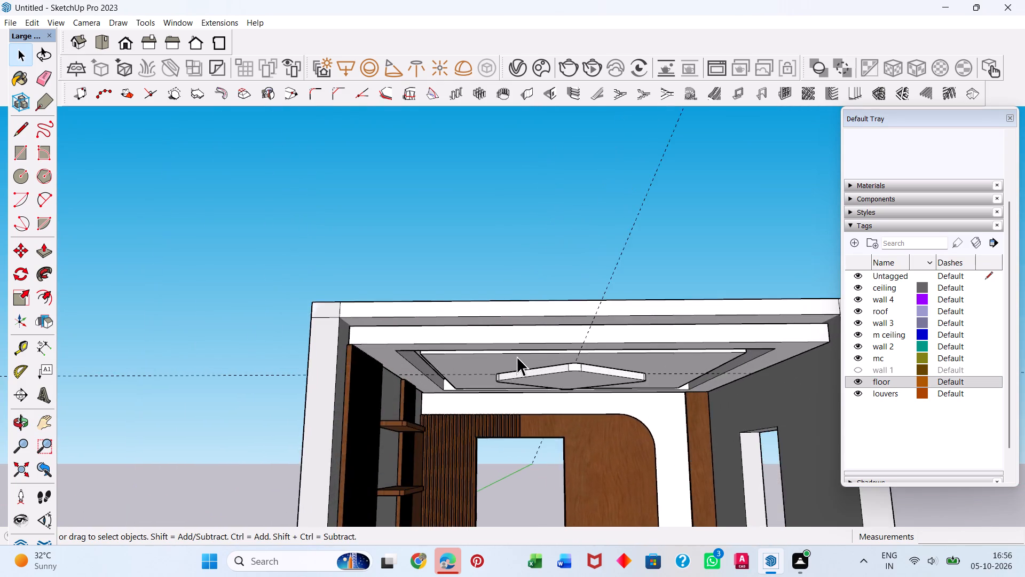
scroll(517, 356, "up", 5)
left_click(429, 359)
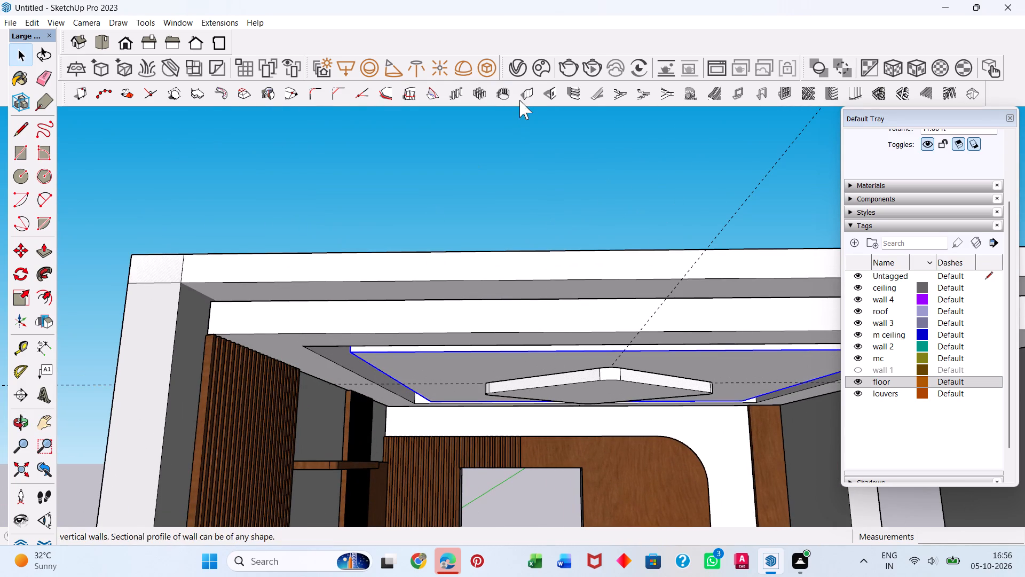
left_click(489, 68)
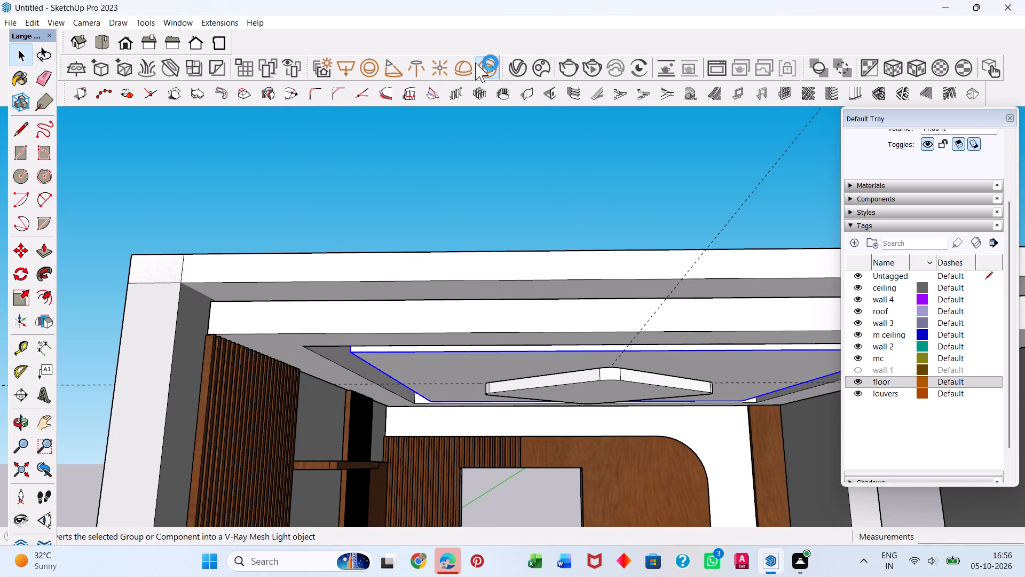
scroll(451, 270, "down", 5)
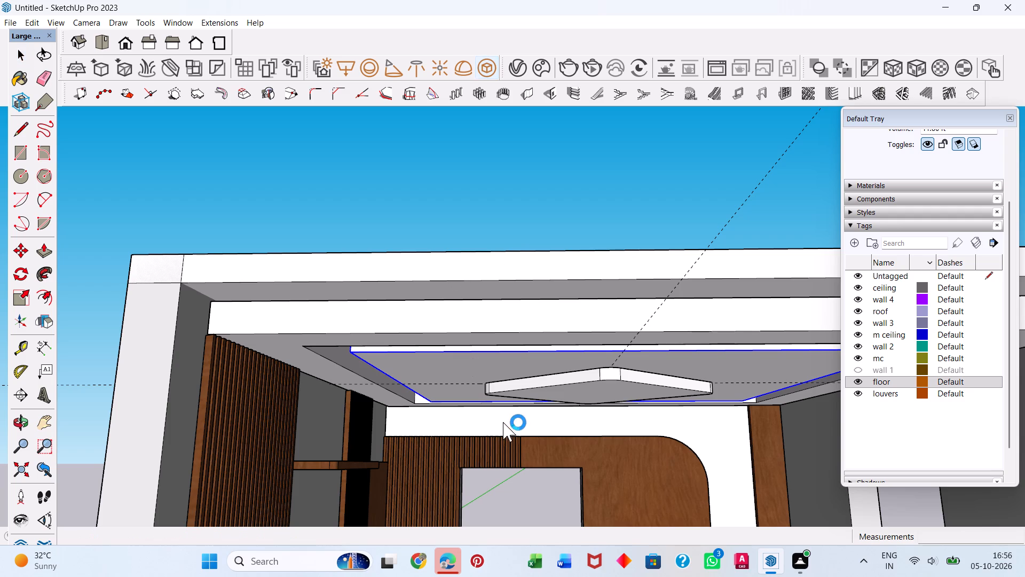
middle_click_drag(471, 376, 521, 147)
middle_click_drag(435, 364, 496, 266)
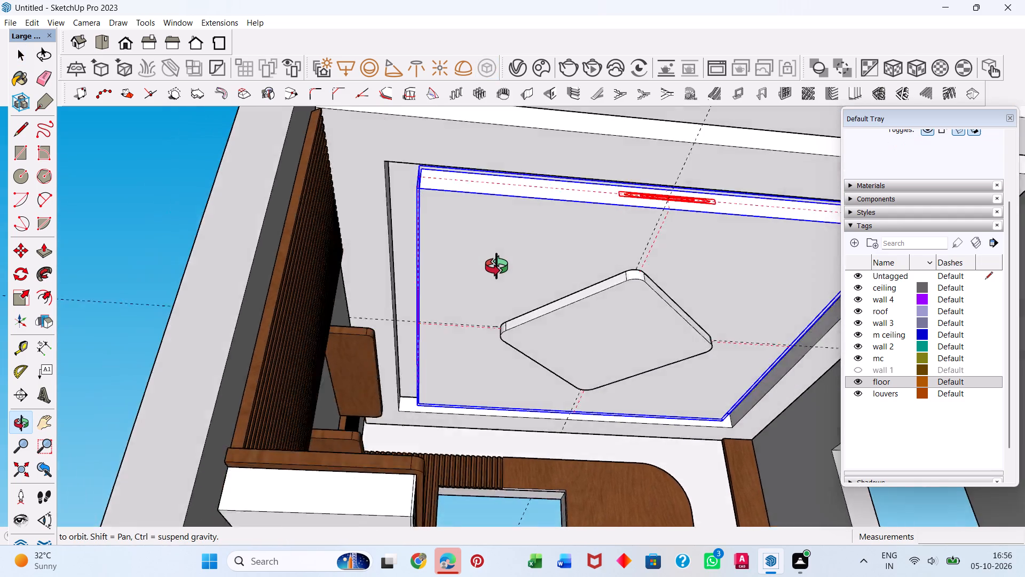
middle_click_drag(496, 266, 467, 295)
scroll(449, 270, "down", 2)
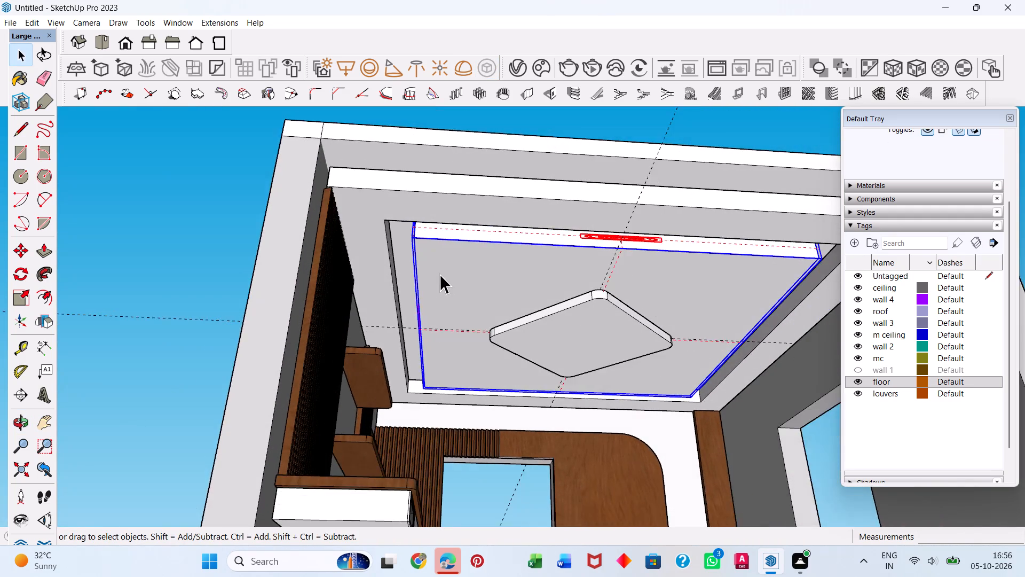
scroll(436, 273, "down", 9)
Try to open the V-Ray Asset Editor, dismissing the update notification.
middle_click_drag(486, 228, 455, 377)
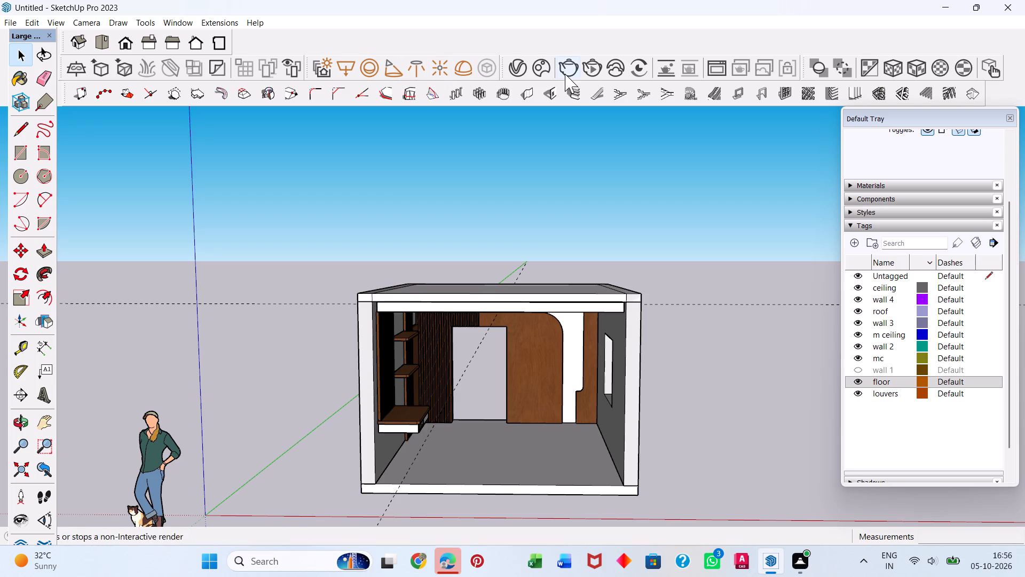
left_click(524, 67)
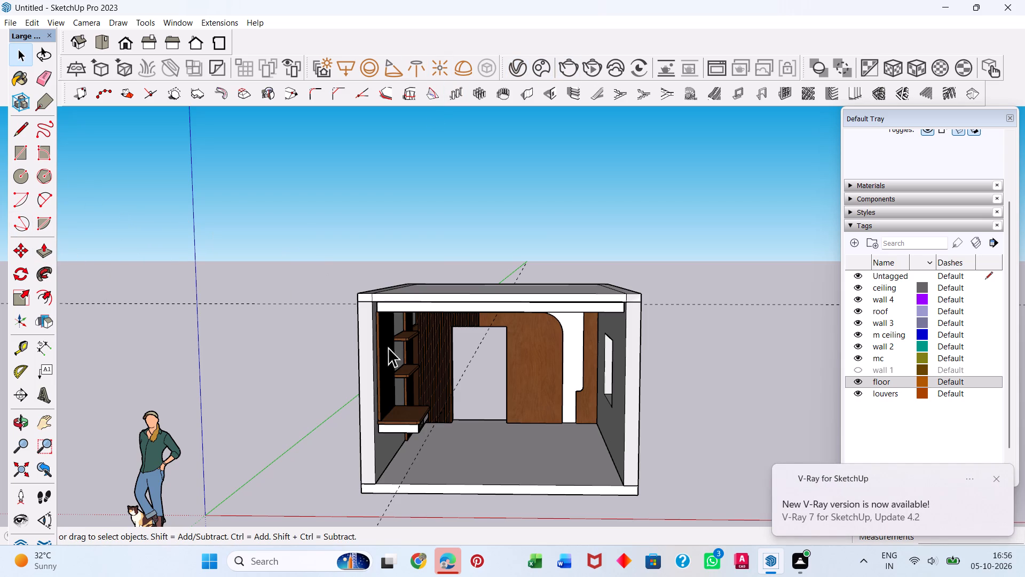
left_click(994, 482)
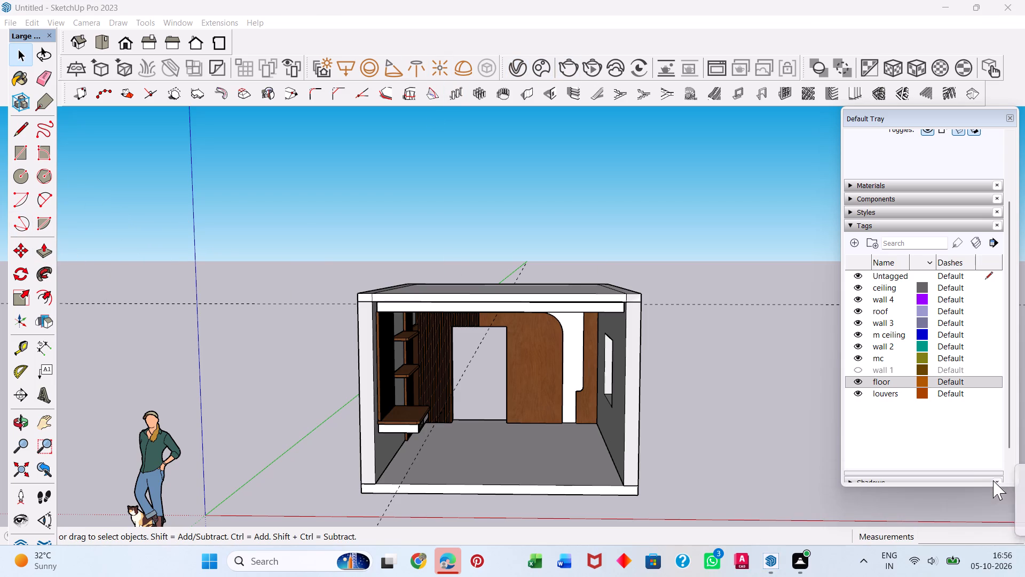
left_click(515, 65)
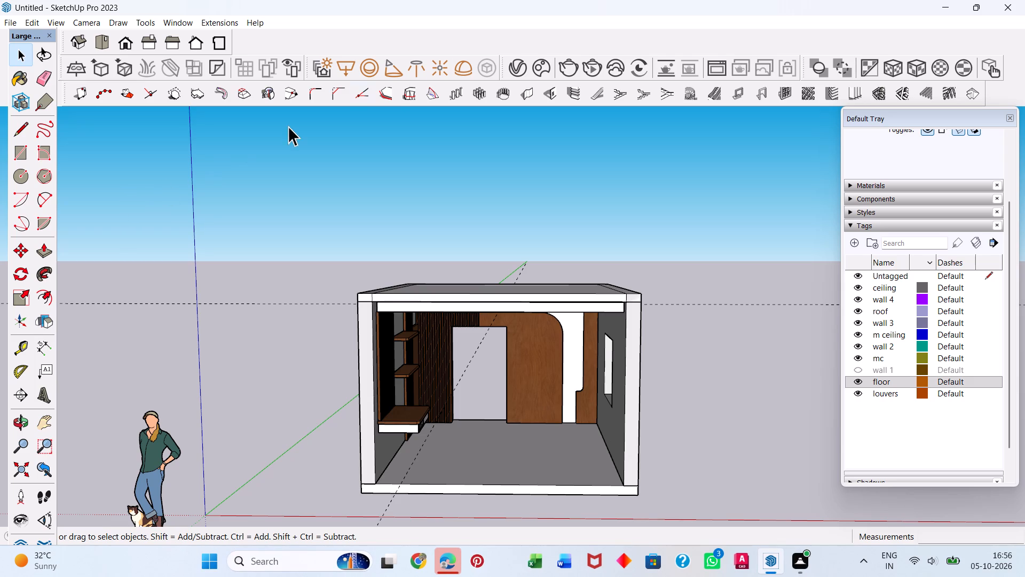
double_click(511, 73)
Delete all the dashed guide lines from the model.
middle_click_drag(447, 478, 510, 349)
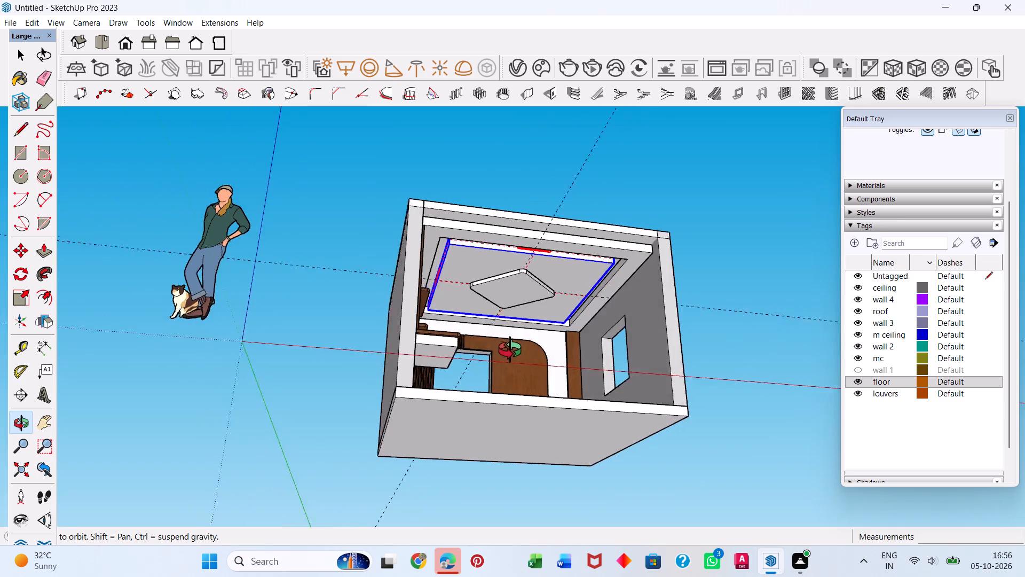
middle_click_drag(510, 349, 448, 502)
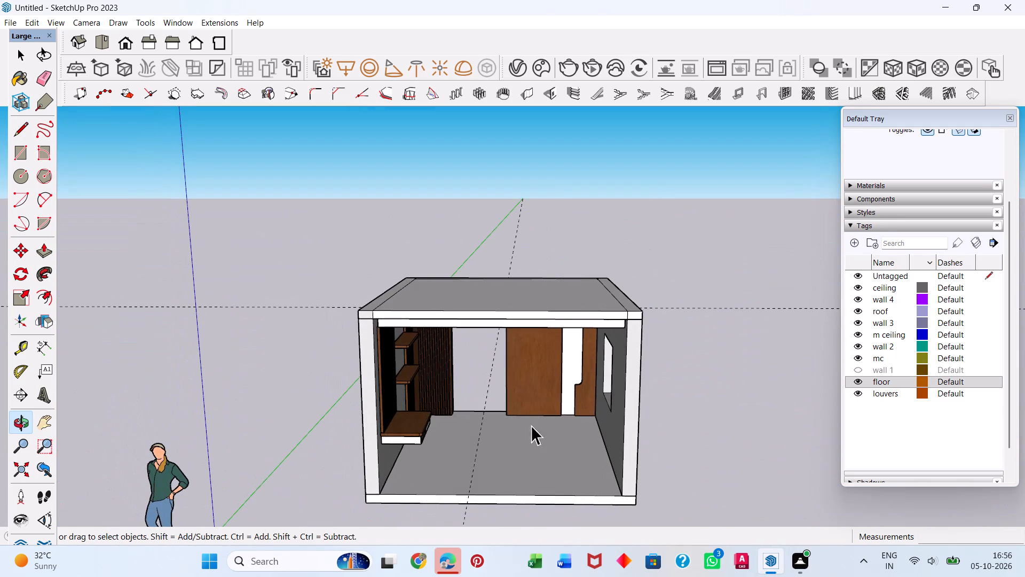
left_click(704, 378)
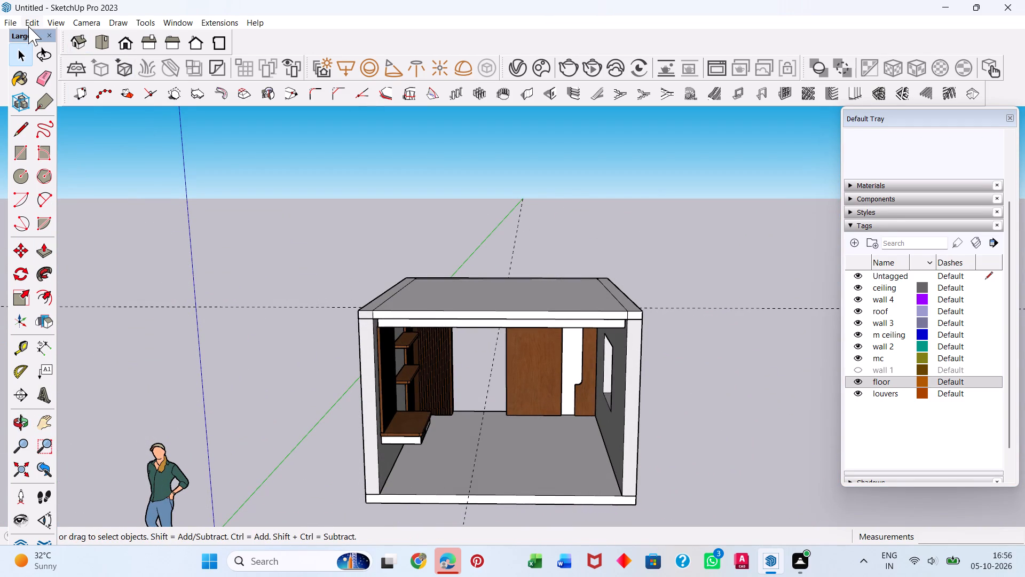
left_click(28, 26)
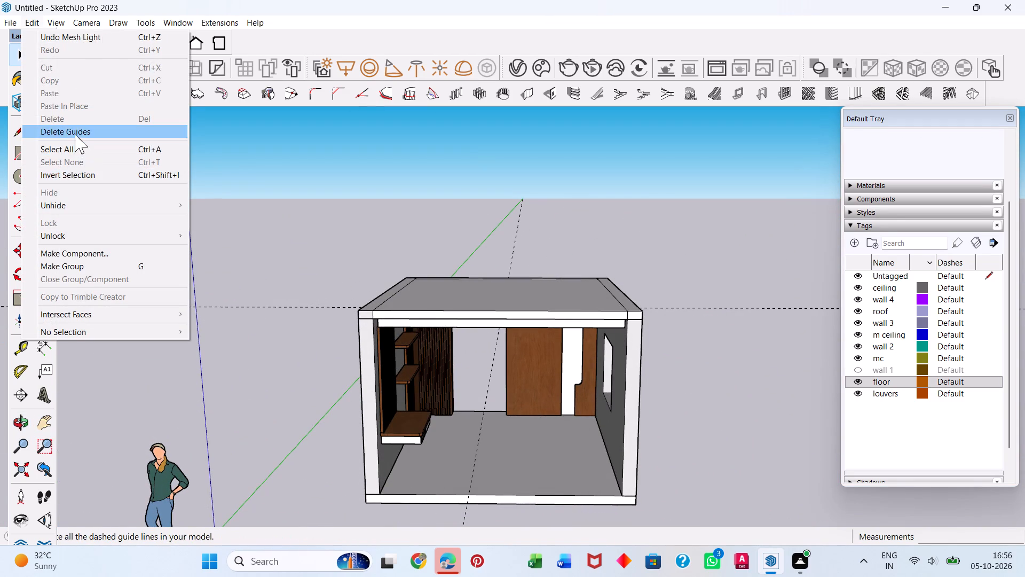
left_click(75, 134)
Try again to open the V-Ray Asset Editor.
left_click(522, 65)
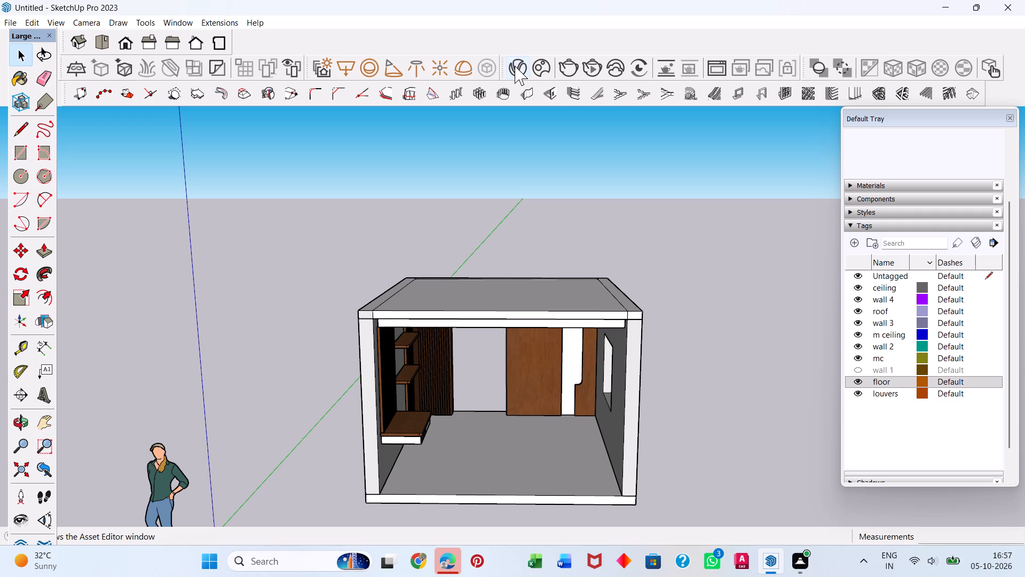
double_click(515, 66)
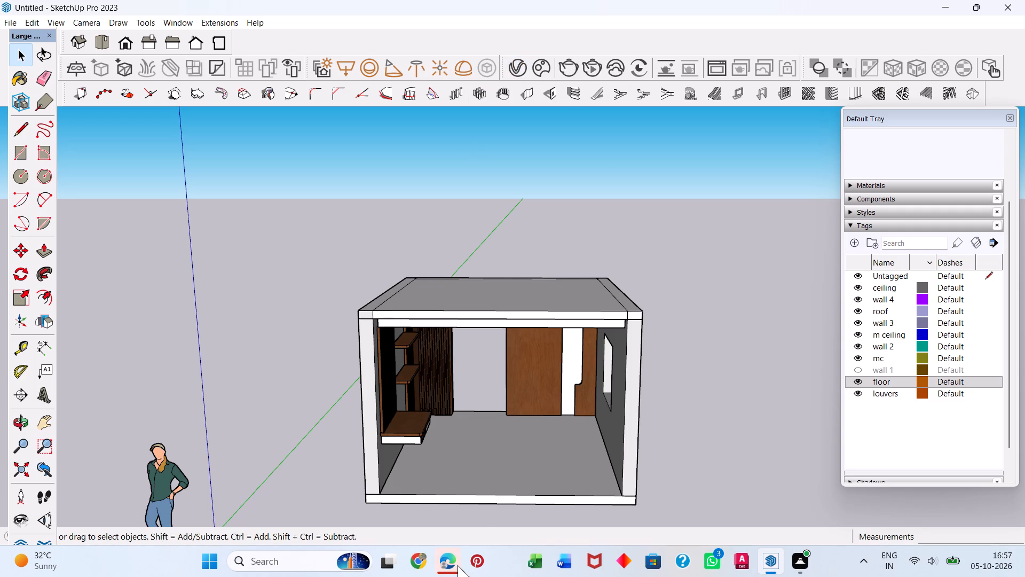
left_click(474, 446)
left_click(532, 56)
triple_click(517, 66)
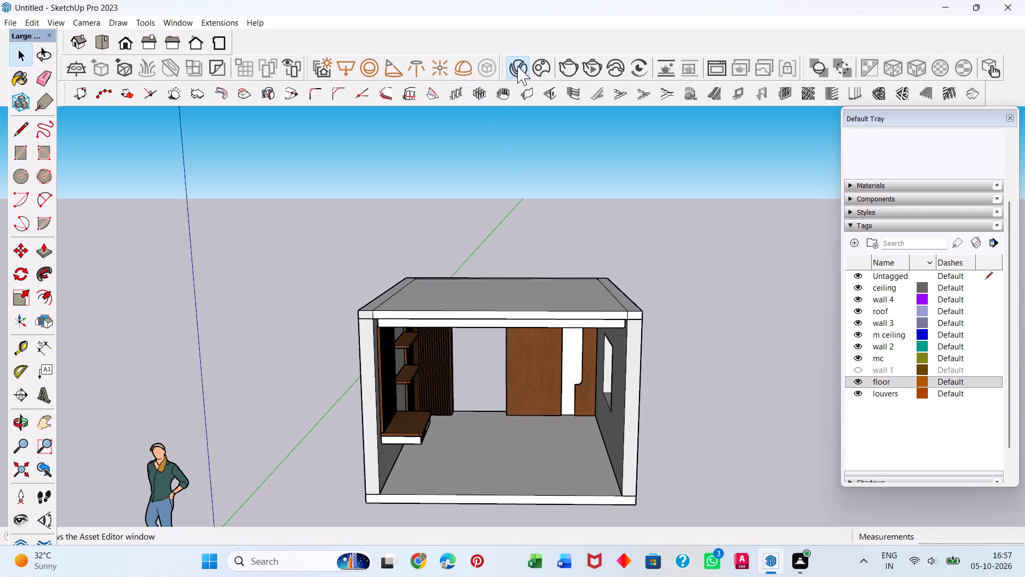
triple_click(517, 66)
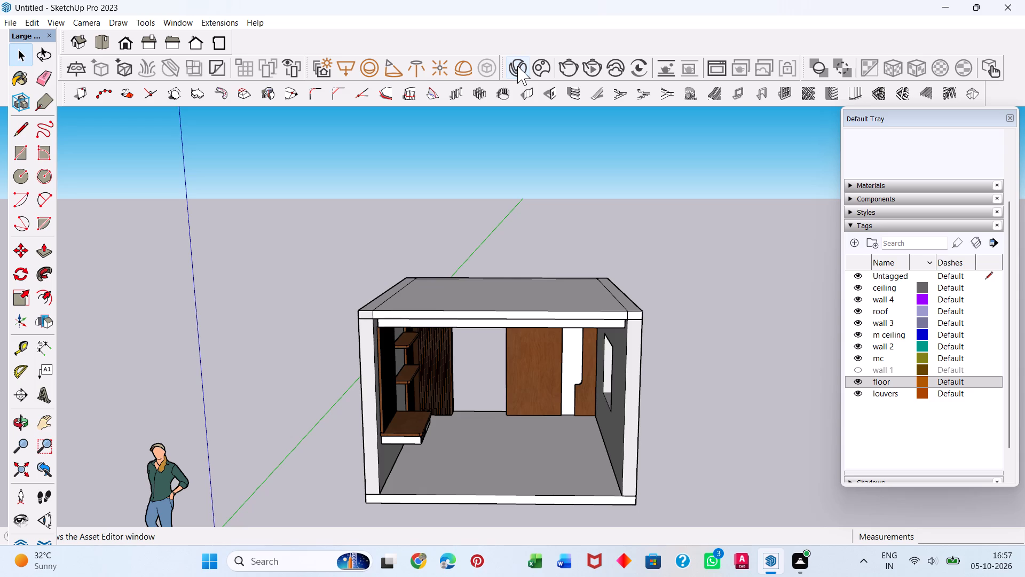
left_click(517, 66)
Render the open front view of the room with V-Ray, check the image and close the frame buffer.
left_click(569, 70)
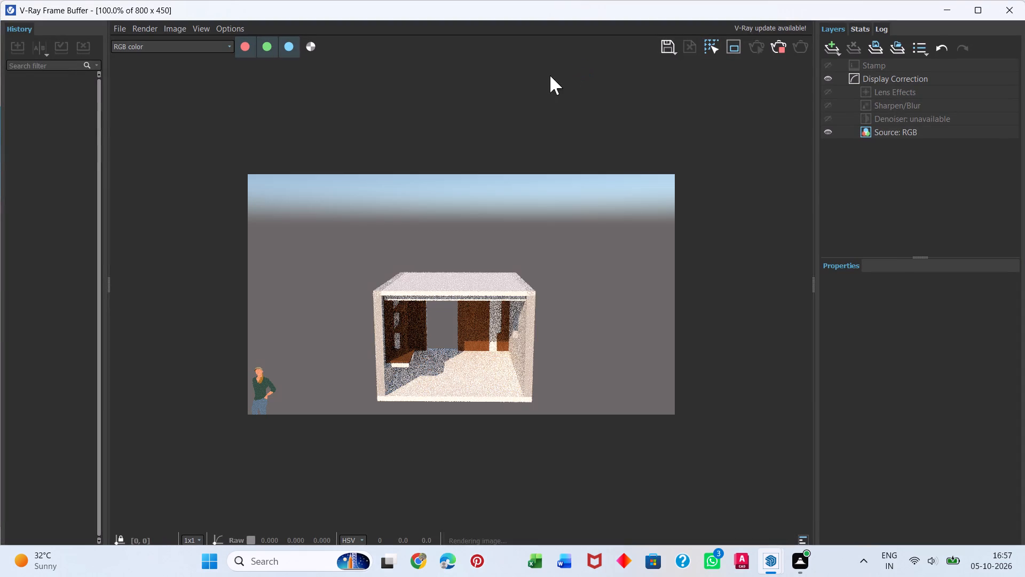
middle_click_drag(514, 380, 476, 287)
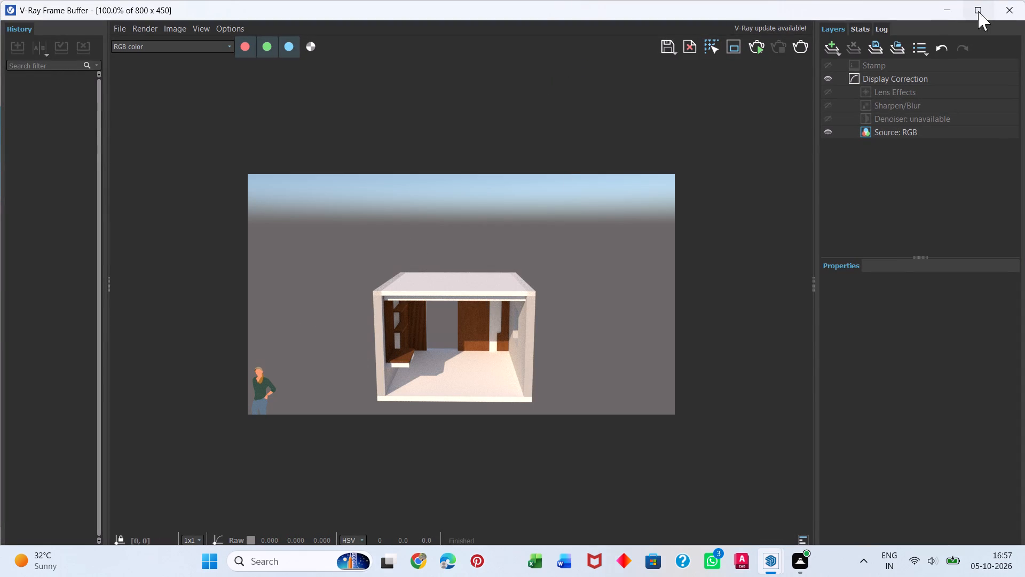
left_click(1011, 8)
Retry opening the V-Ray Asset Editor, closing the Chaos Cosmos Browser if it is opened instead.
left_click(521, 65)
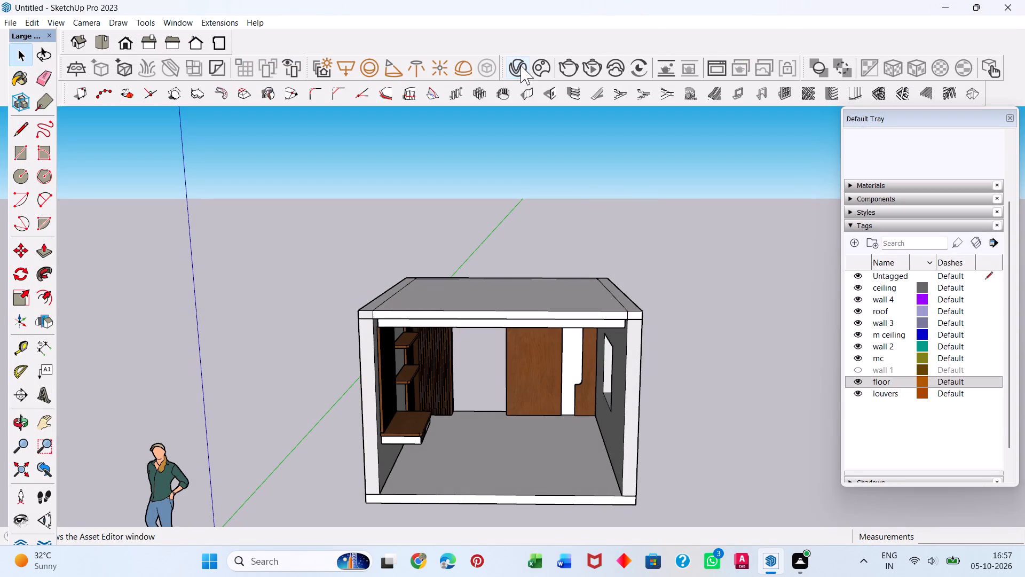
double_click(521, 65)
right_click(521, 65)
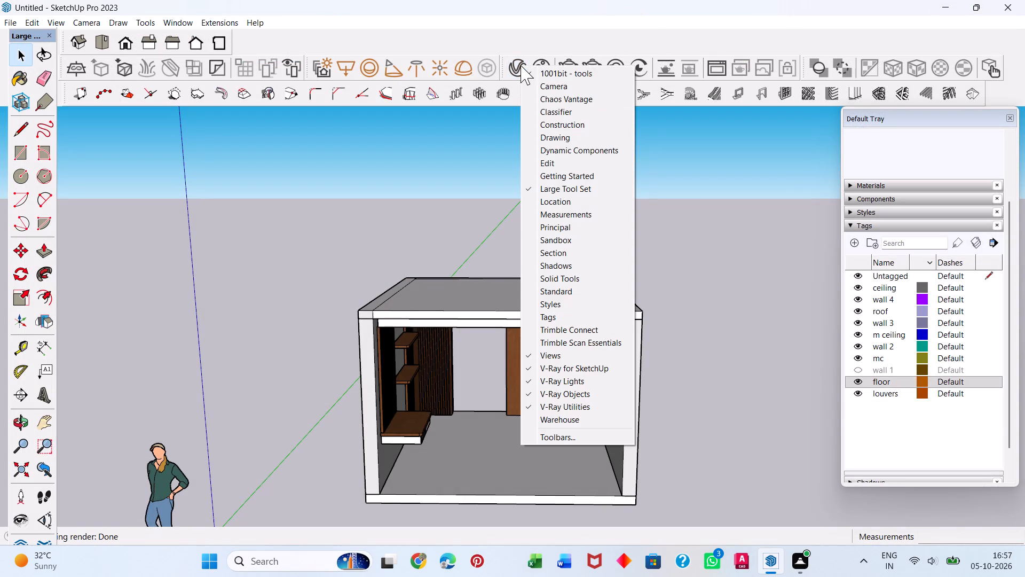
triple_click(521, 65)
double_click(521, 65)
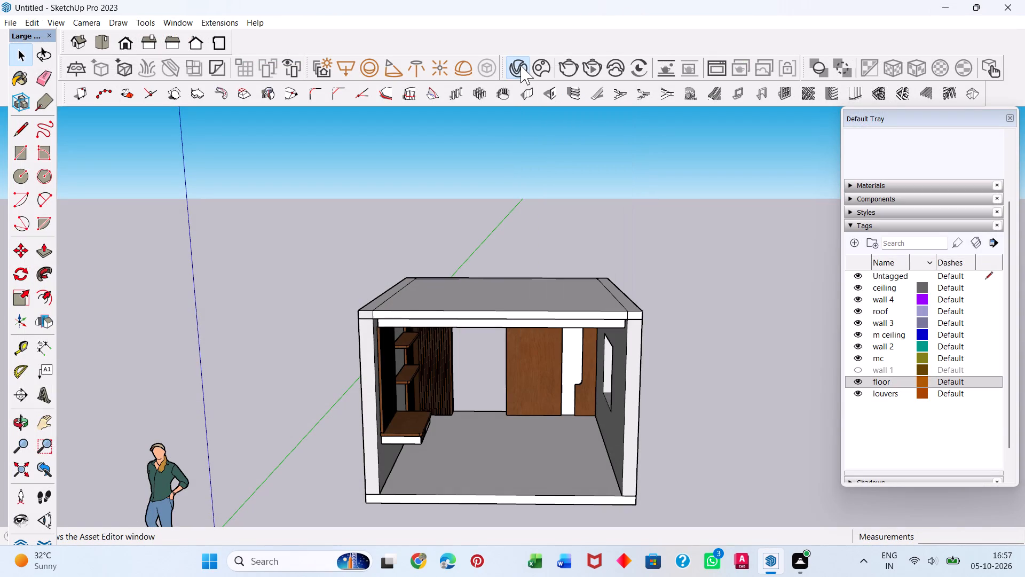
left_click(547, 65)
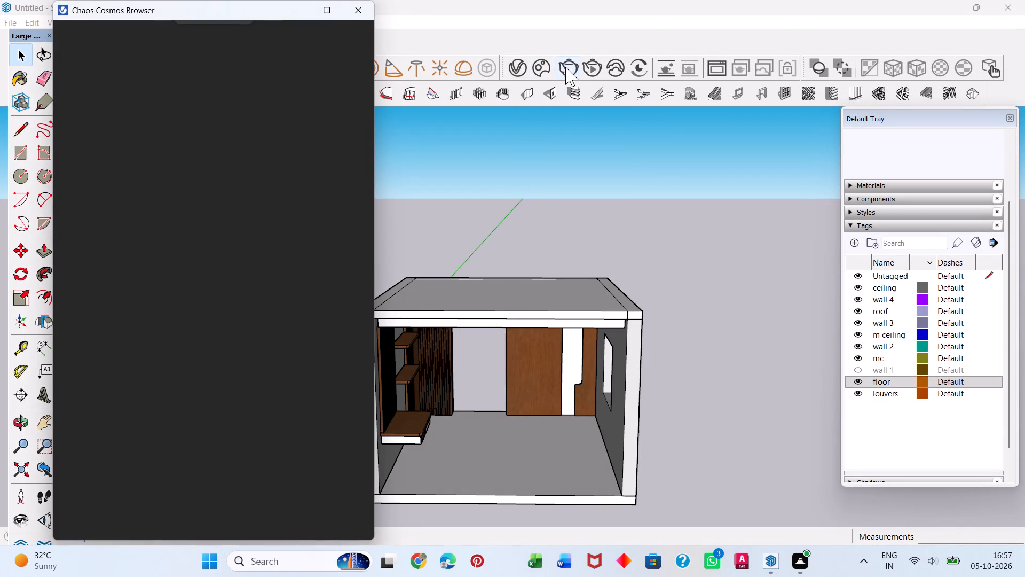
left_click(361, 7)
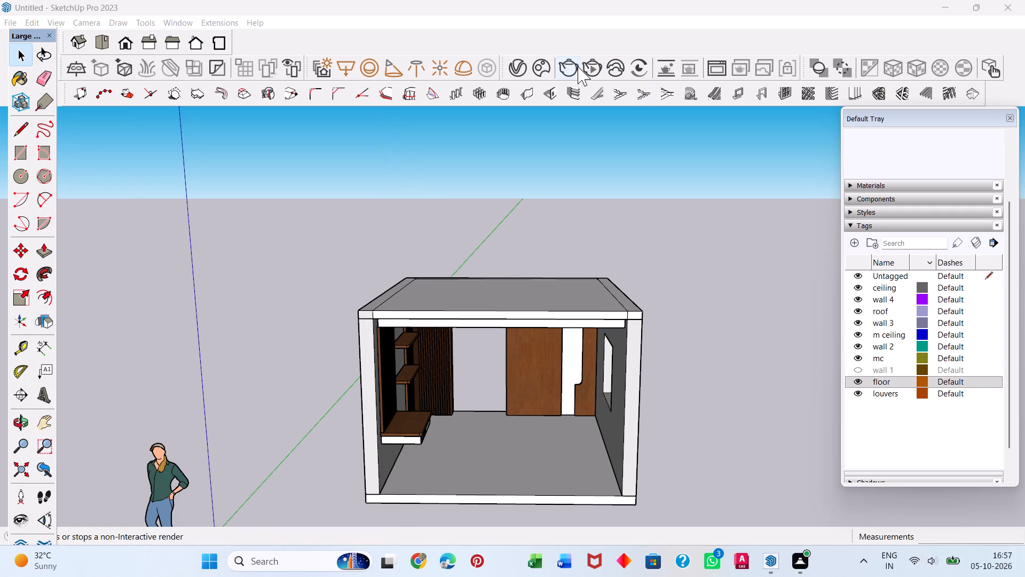
Render the front view again and examine the V-Ray Frame Buffer's options, history and layer properties, then close it.
left_click(578, 66)
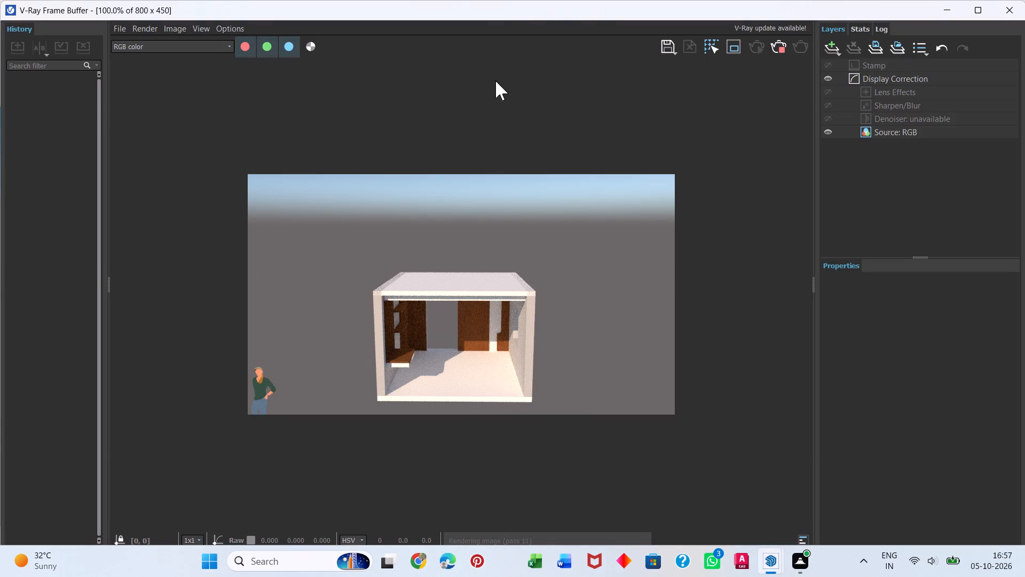
left_click(127, 28)
left_click(123, 28)
left_click(134, 26)
left_click(175, 23)
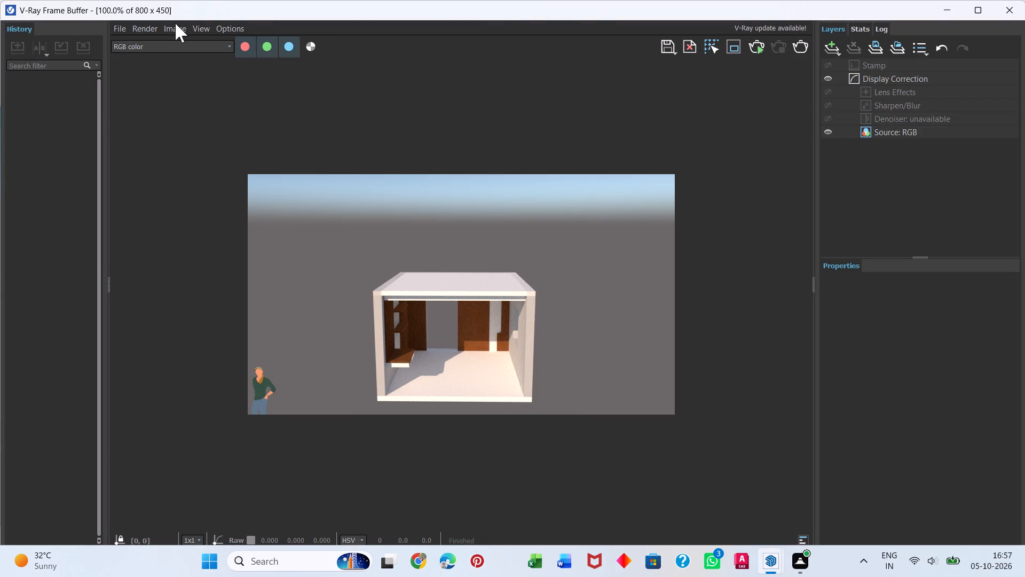
left_click(209, 27)
left_click(234, 28)
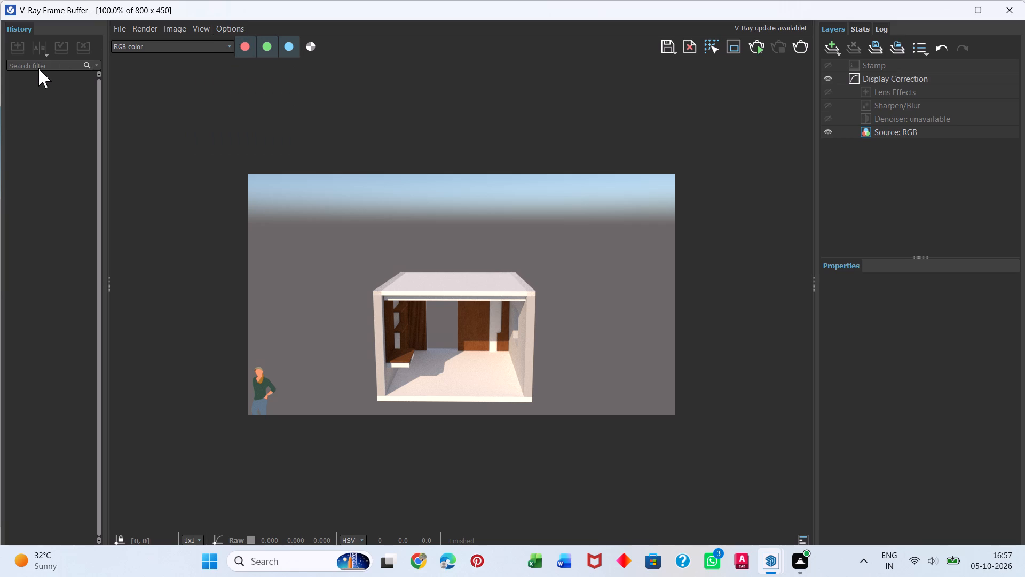
left_click(38, 68)
left_click(48, 58)
left_click(44, 53)
left_click(846, 264)
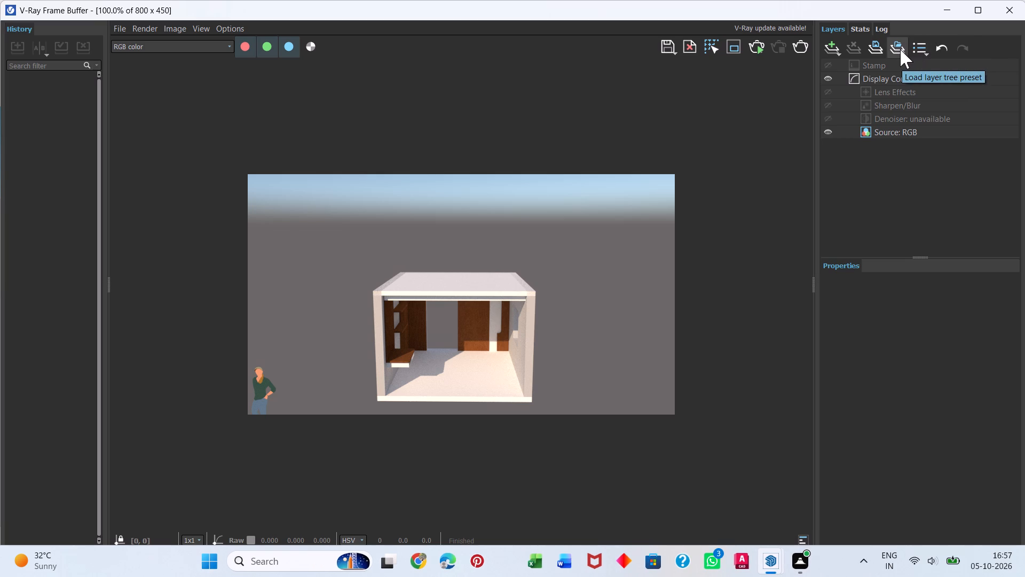
left_click(1014, 13)
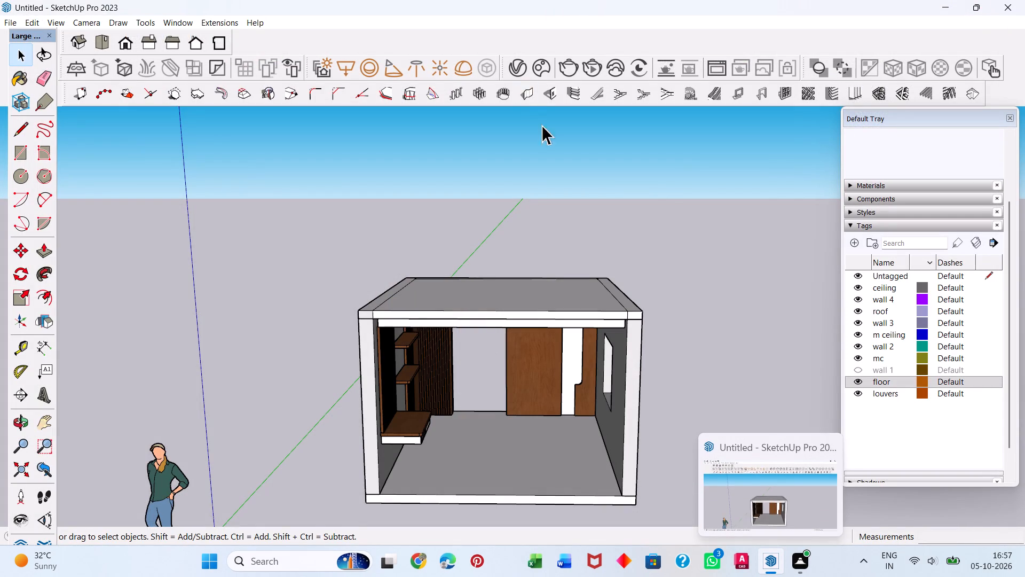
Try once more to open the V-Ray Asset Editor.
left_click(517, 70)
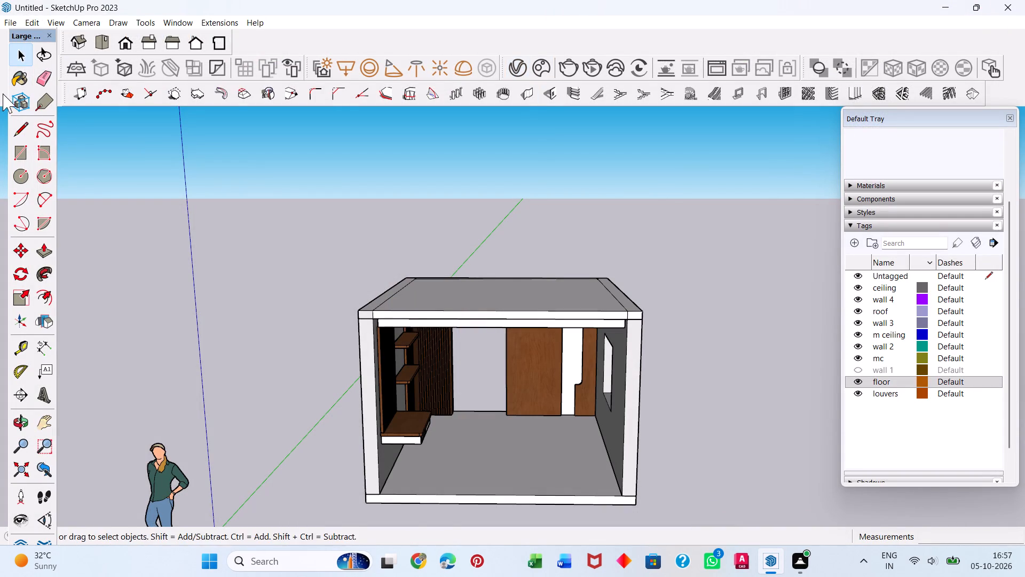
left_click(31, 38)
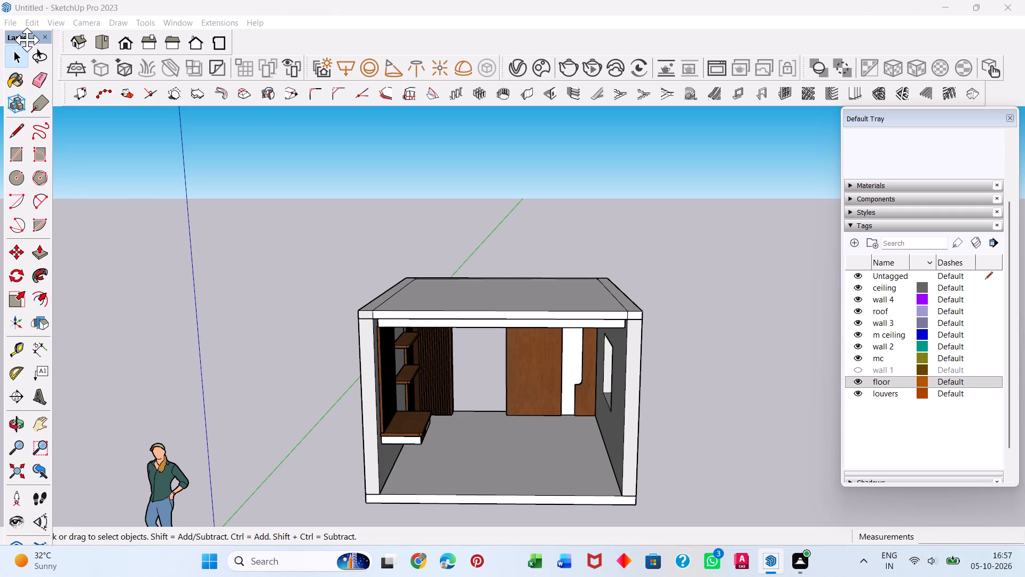
Open the m ceiling group for editing and select the mesh light group inside it.
scroll(151, 293, "down", 2)
scroll(328, 385, "down", 3)
middle_click_drag(396, 406, 405, 308)
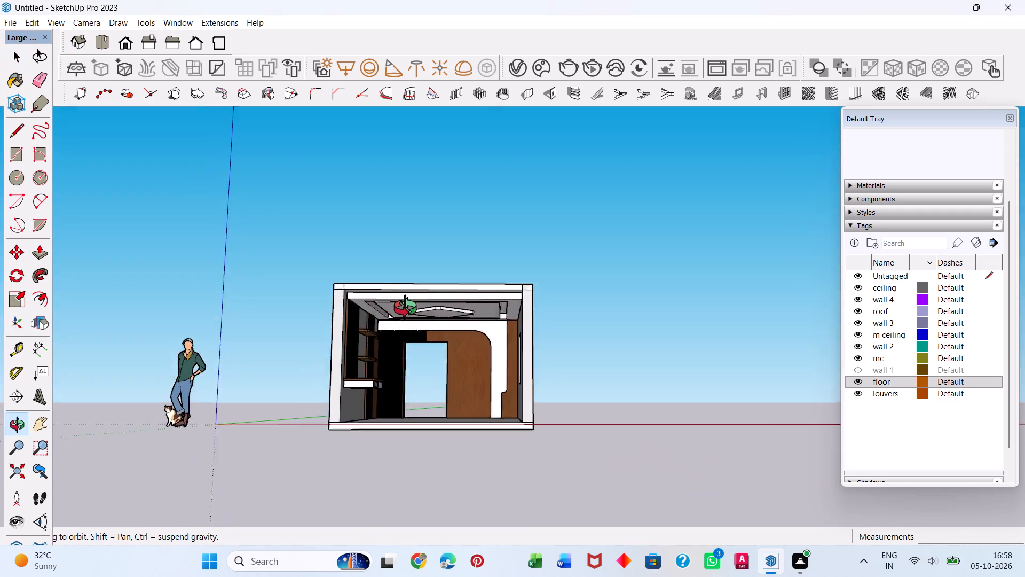
middle_click_drag(405, 308, 421, 239)
scroll(432, 269, "up", 12)
left_click(446, 269)
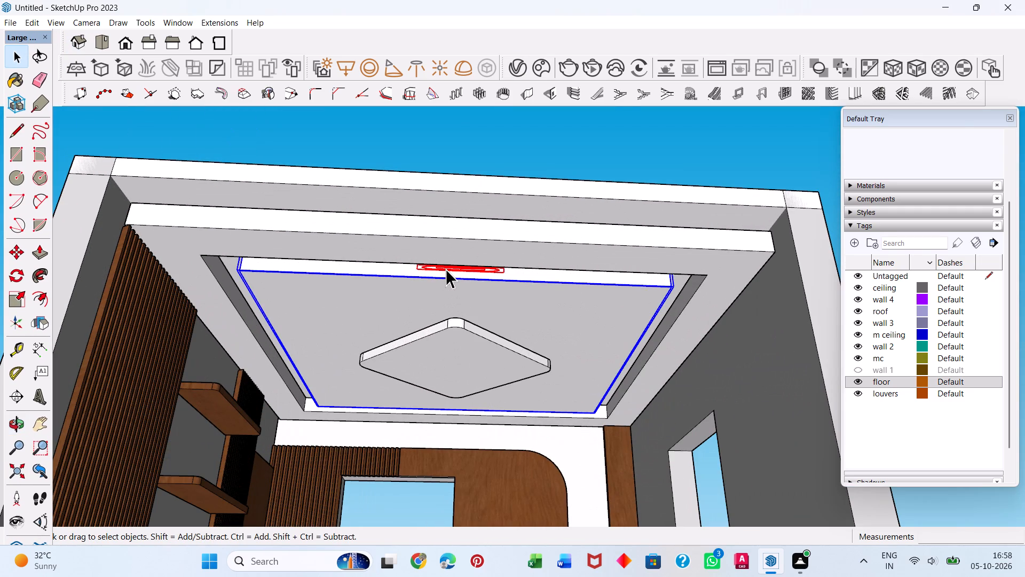
left_click(450, 268)
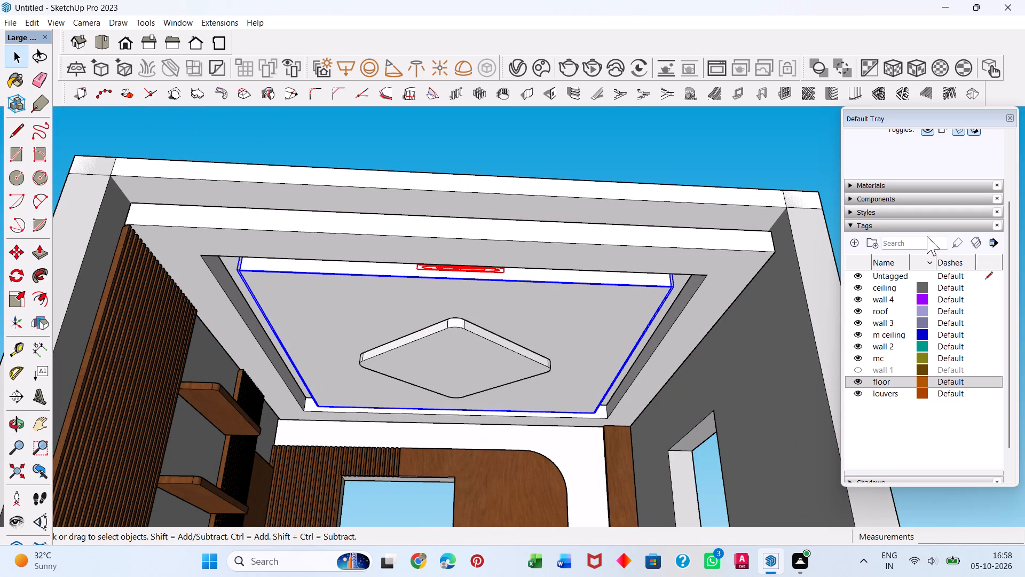
scroll(935, 235, "up", 7)
scroll(407, 280, "up", 4)
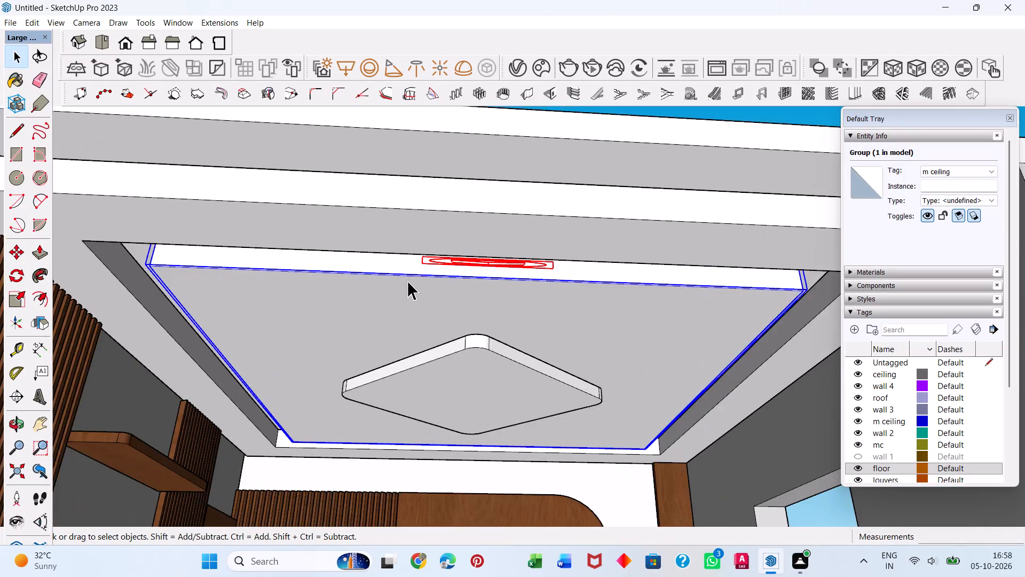
scroll(407, 280, "up", 3)
double_click(487, 256)
left_click(487, 256)
left_click(487, 256)
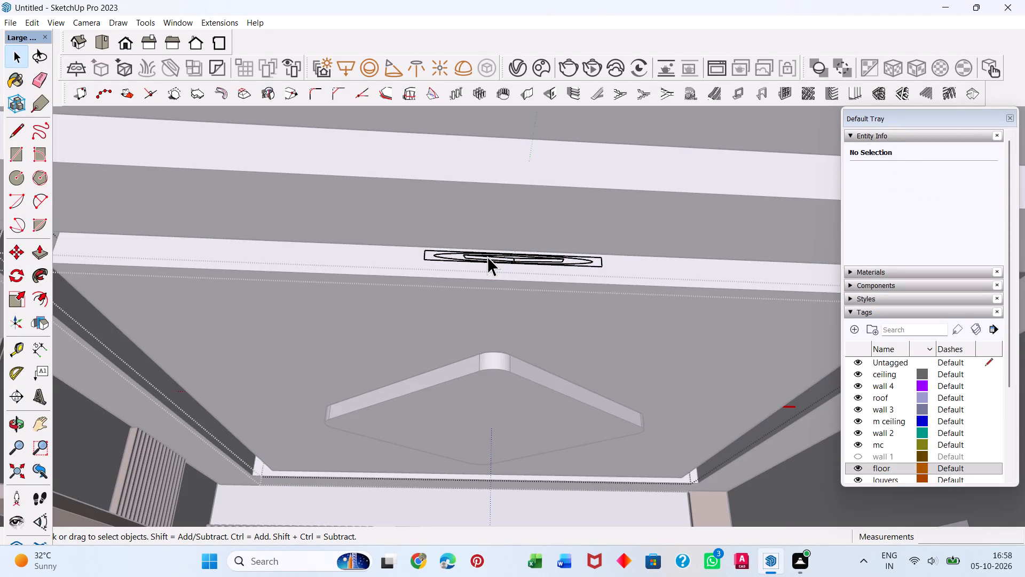
left_click(487, 257)
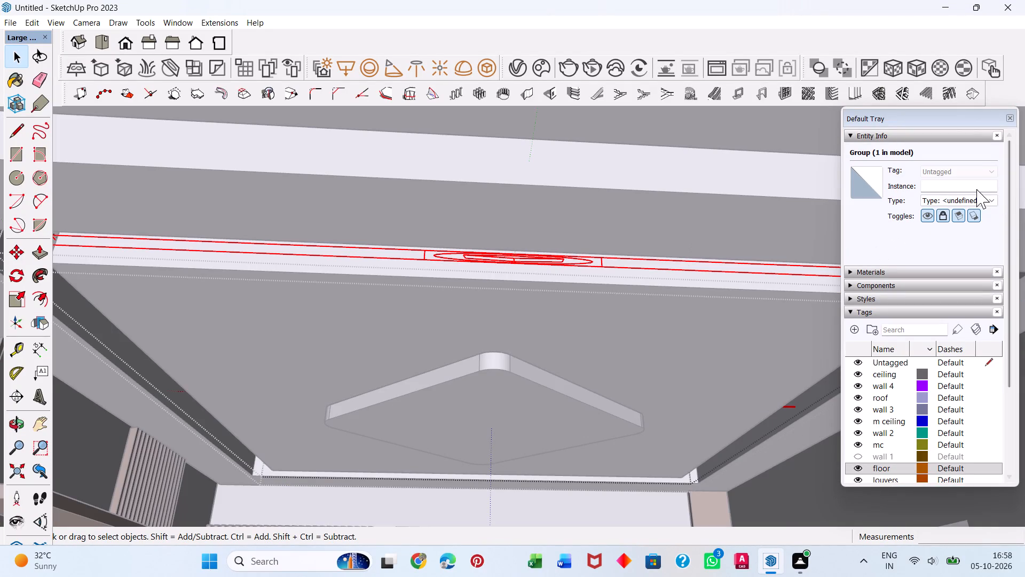
Retry opening the V-Ray Asset Editor for the selected mesh light, closing the Default Tray between attempts.
left_click(517, 64)
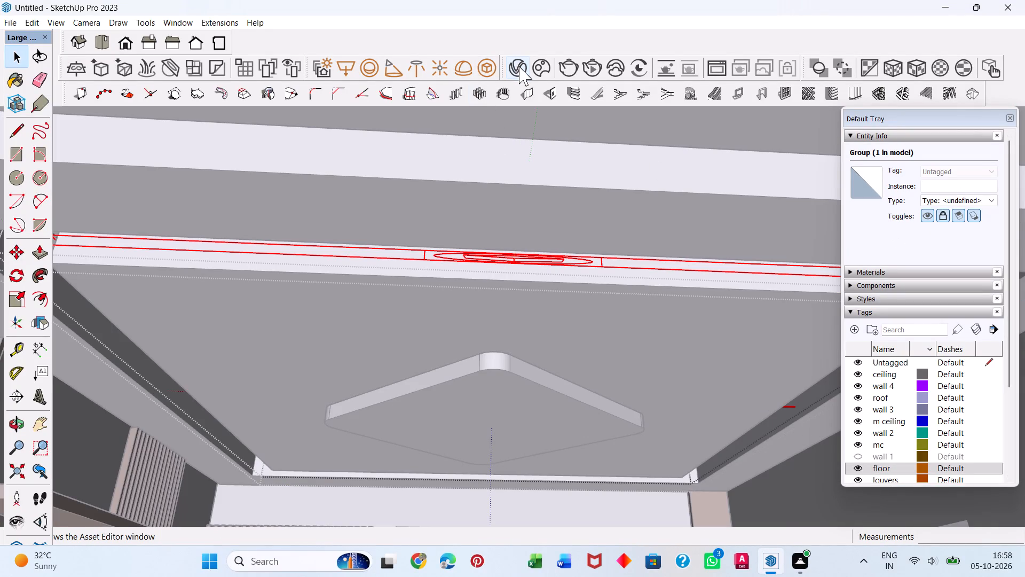
triple_click(519, 66)
left_click(519, 66)
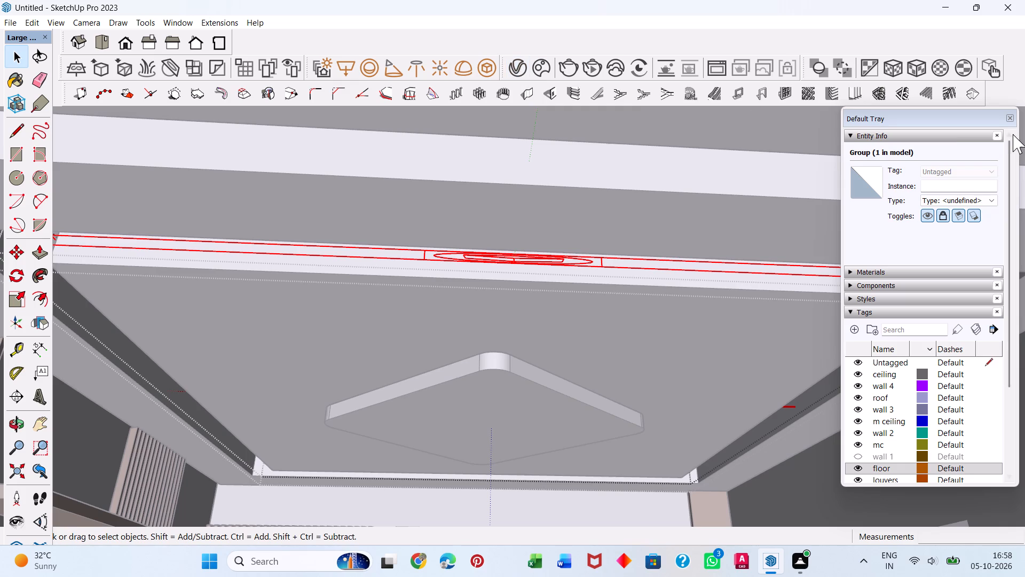
left_click(1011, 118)
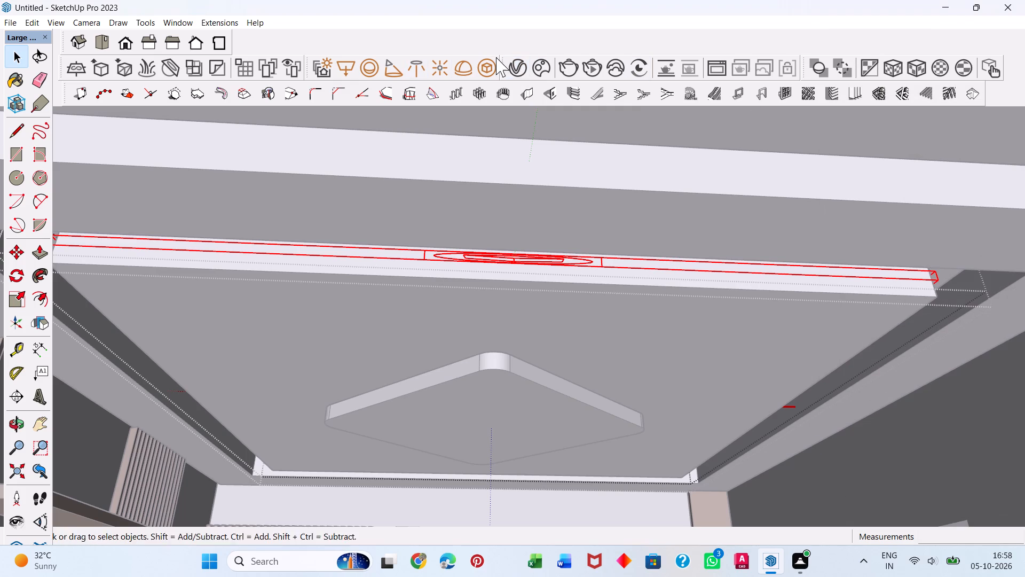
left_click(210, 22)
left_click(226, 82)
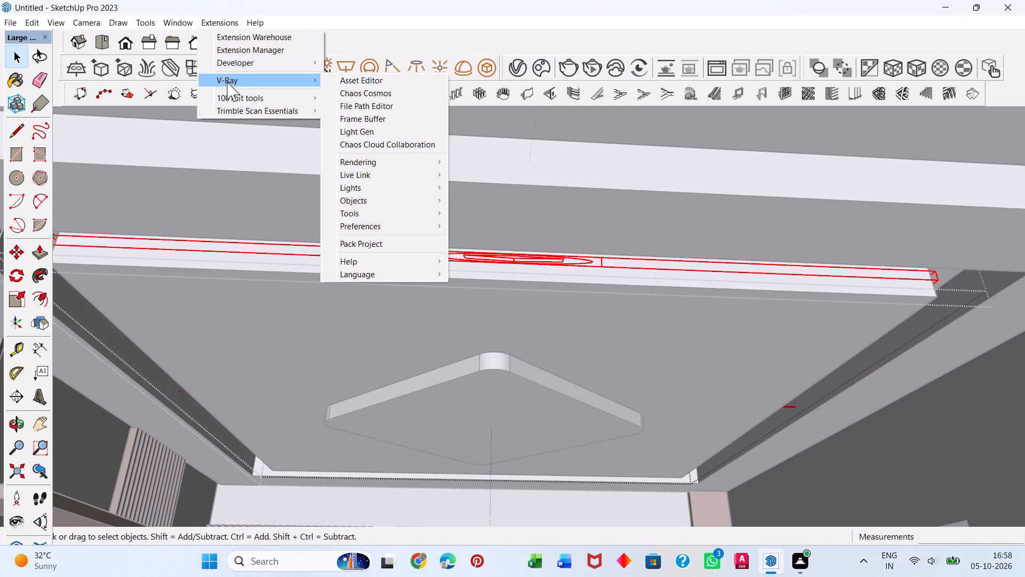
left_click(359, 77)
left_click(517, 66)
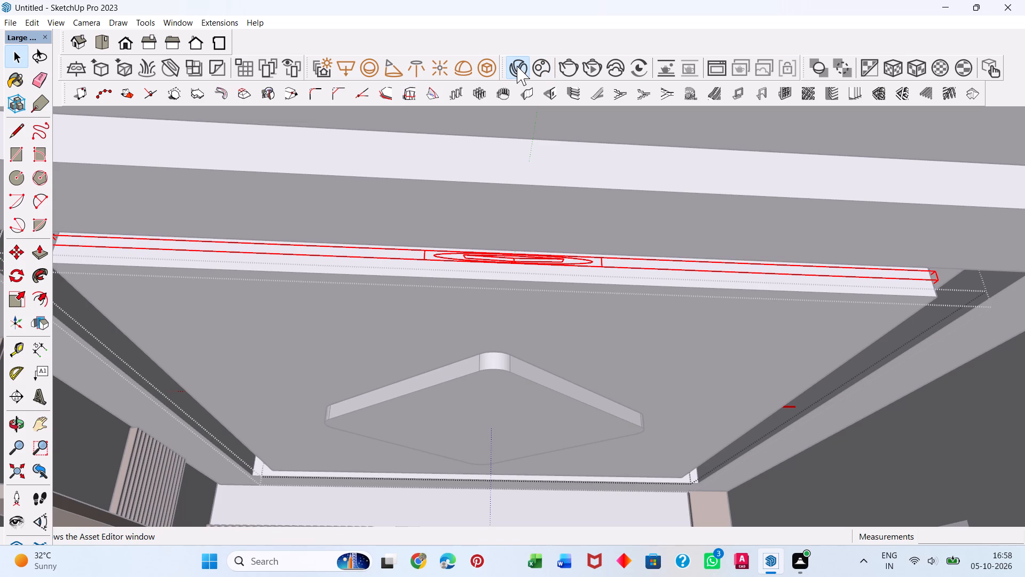
double_click(517, 66)
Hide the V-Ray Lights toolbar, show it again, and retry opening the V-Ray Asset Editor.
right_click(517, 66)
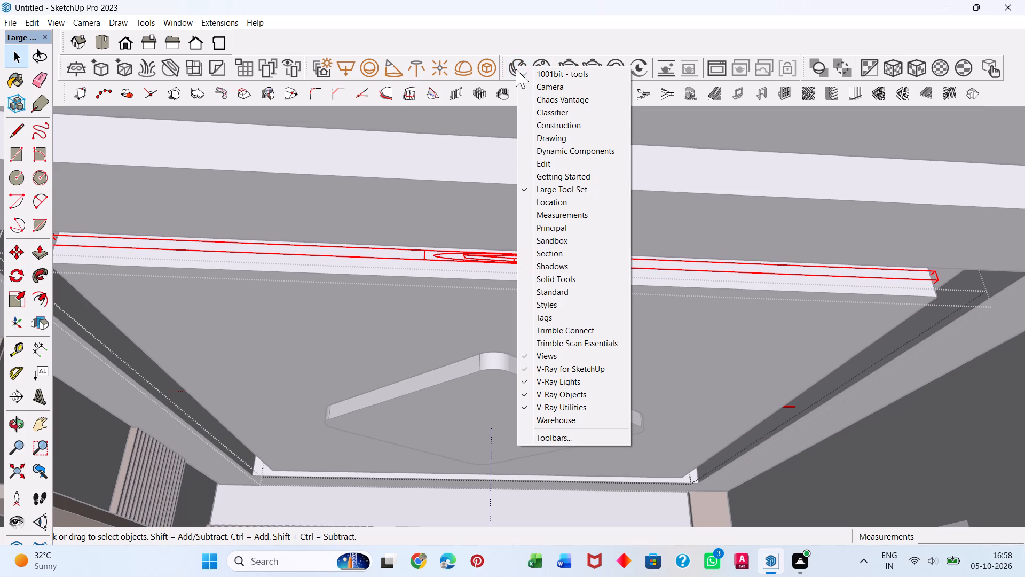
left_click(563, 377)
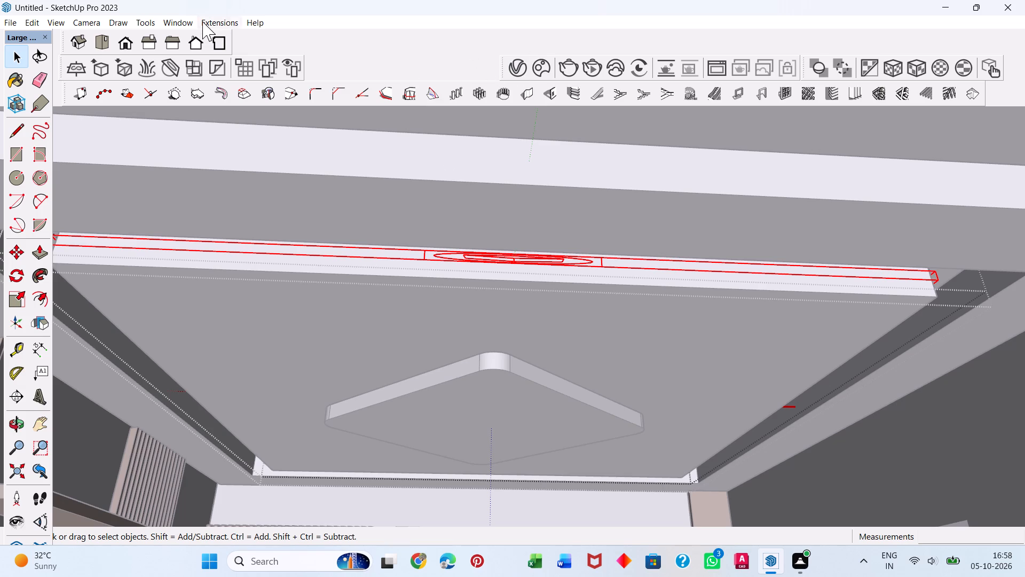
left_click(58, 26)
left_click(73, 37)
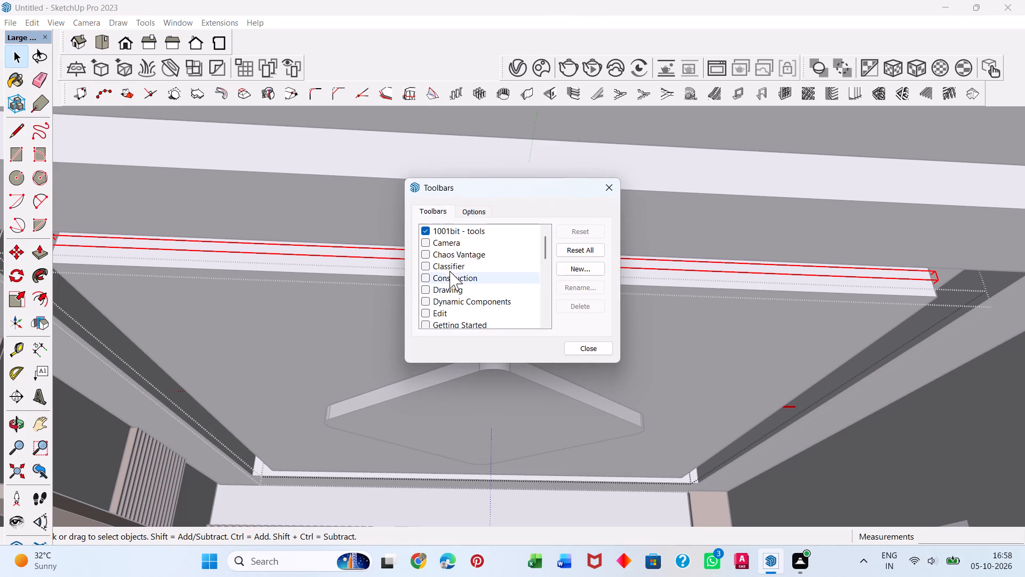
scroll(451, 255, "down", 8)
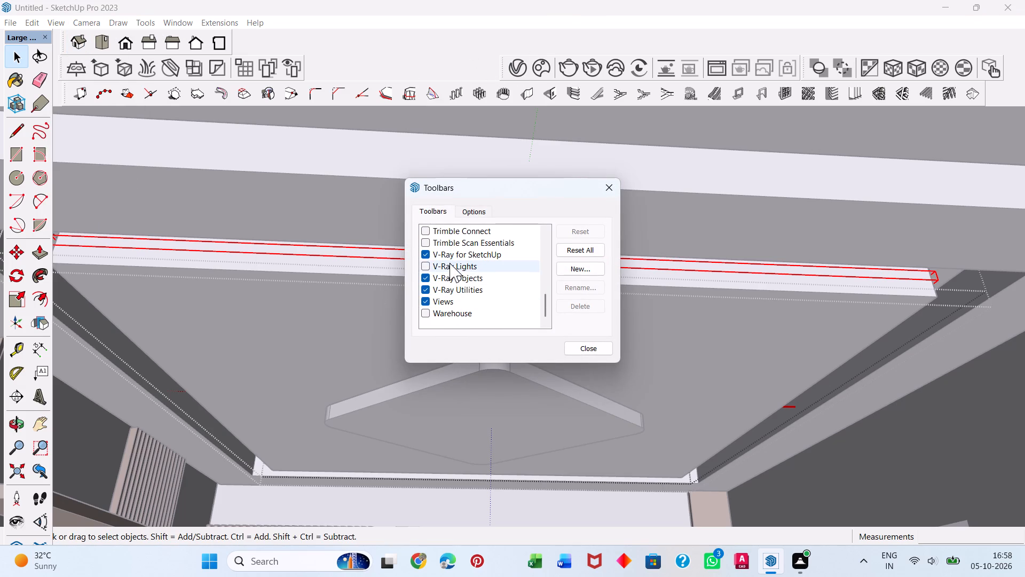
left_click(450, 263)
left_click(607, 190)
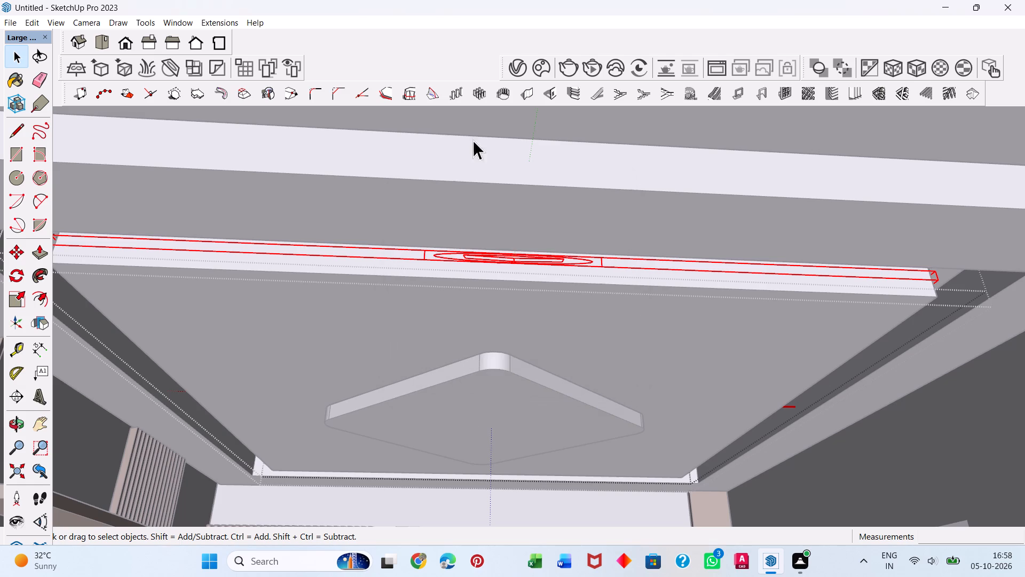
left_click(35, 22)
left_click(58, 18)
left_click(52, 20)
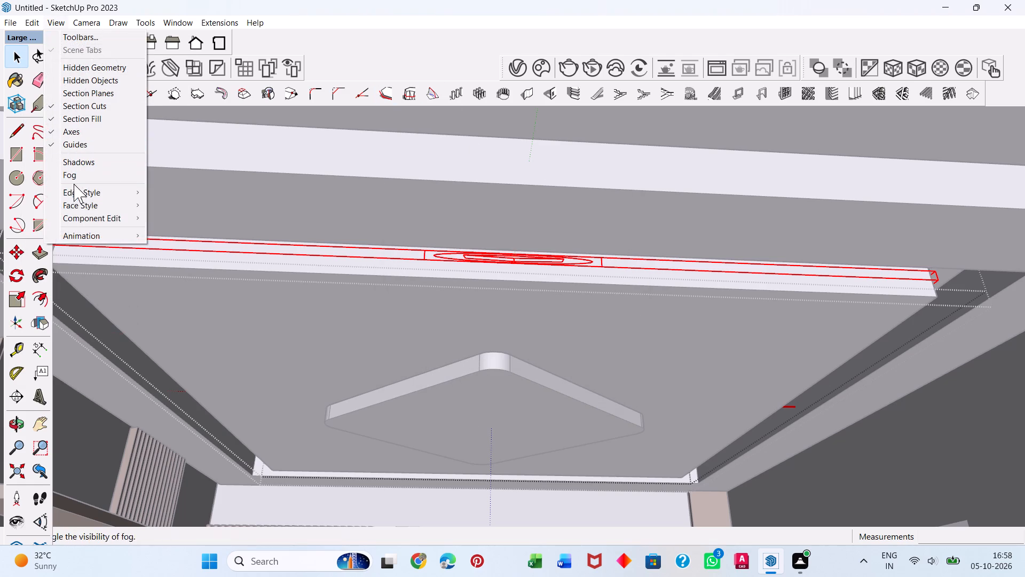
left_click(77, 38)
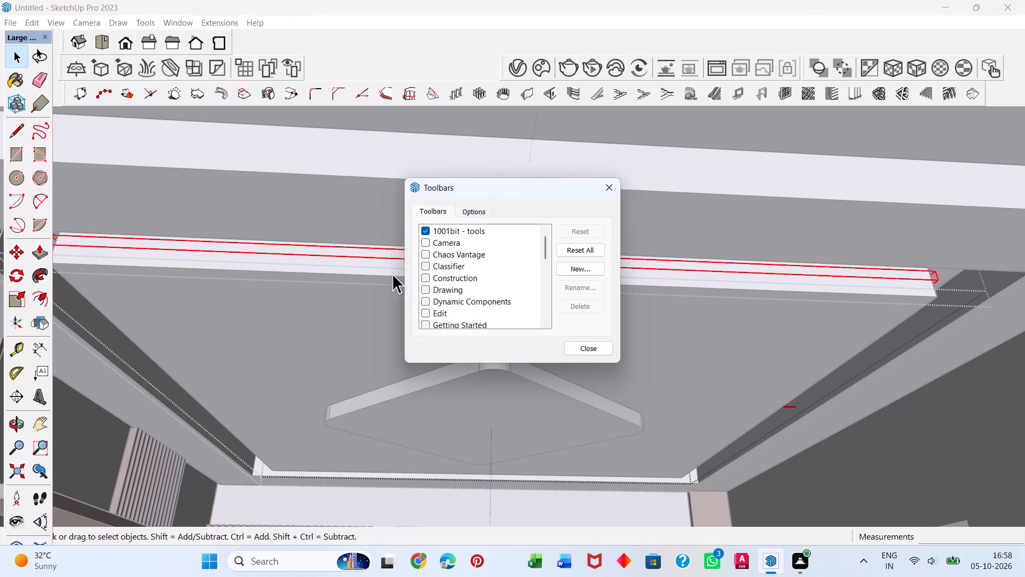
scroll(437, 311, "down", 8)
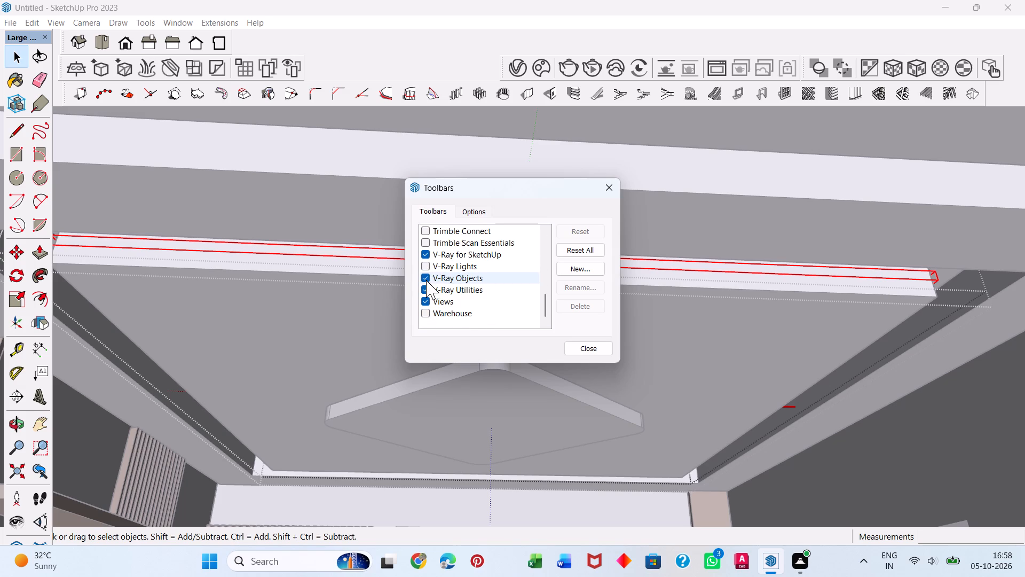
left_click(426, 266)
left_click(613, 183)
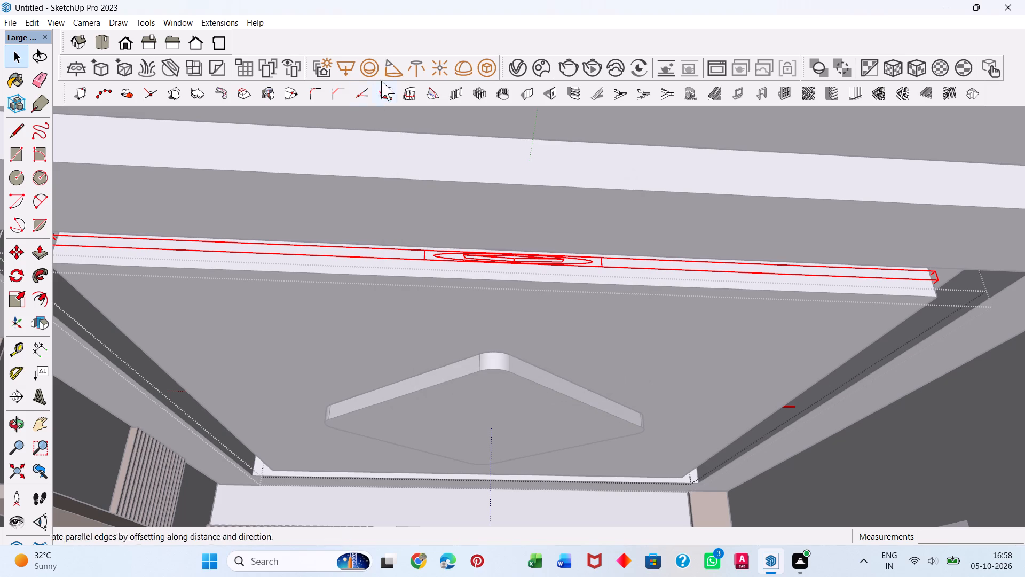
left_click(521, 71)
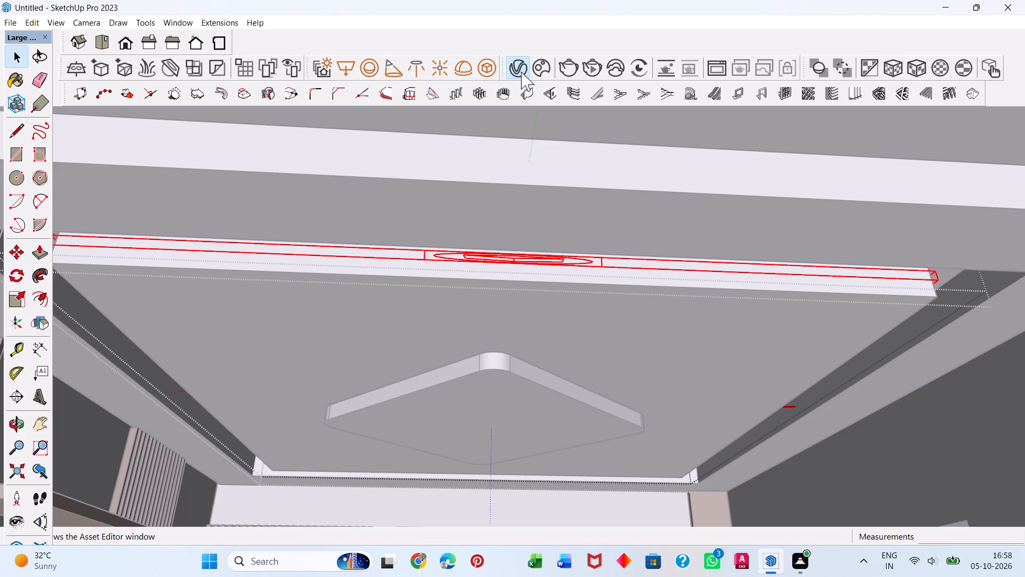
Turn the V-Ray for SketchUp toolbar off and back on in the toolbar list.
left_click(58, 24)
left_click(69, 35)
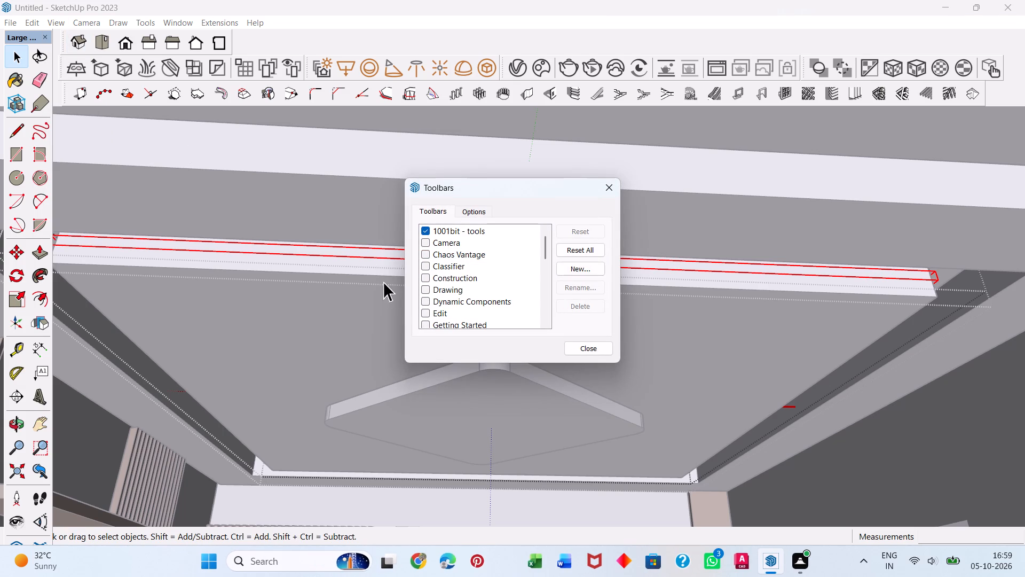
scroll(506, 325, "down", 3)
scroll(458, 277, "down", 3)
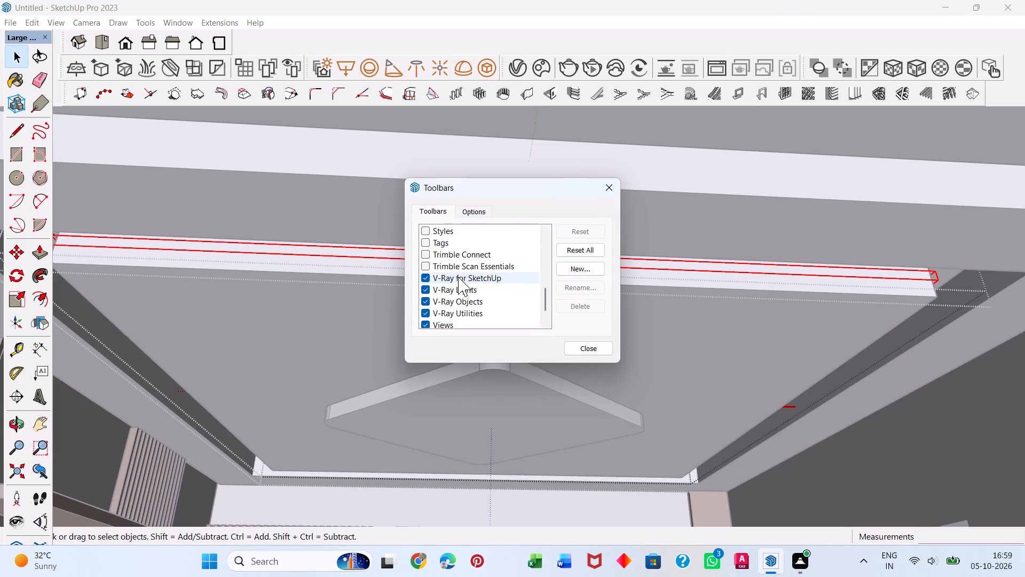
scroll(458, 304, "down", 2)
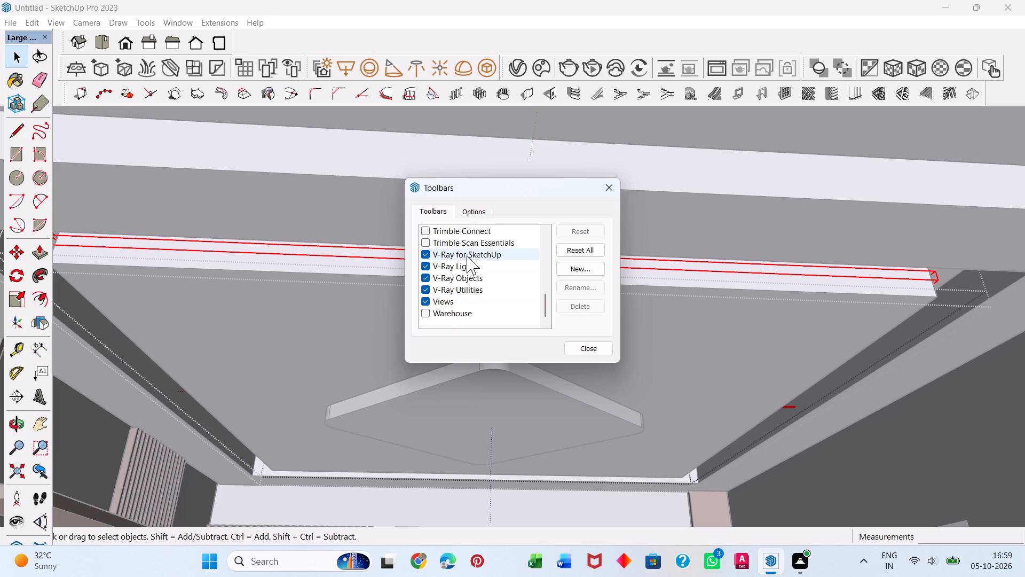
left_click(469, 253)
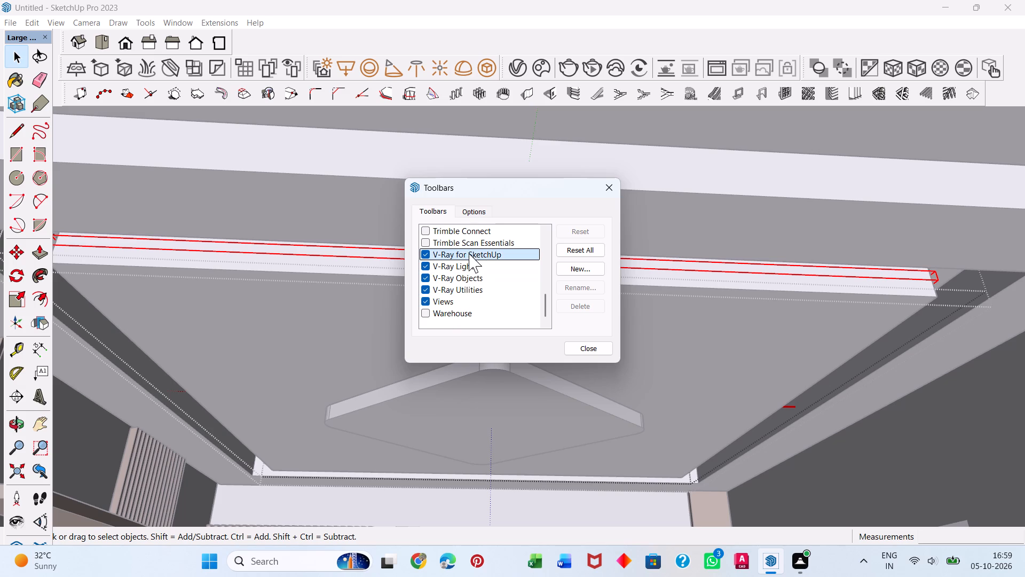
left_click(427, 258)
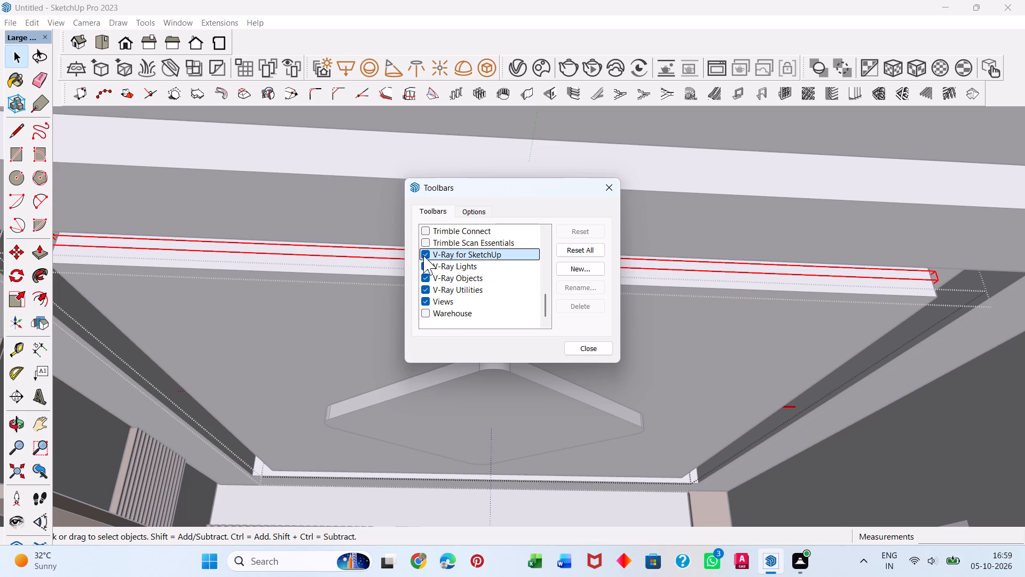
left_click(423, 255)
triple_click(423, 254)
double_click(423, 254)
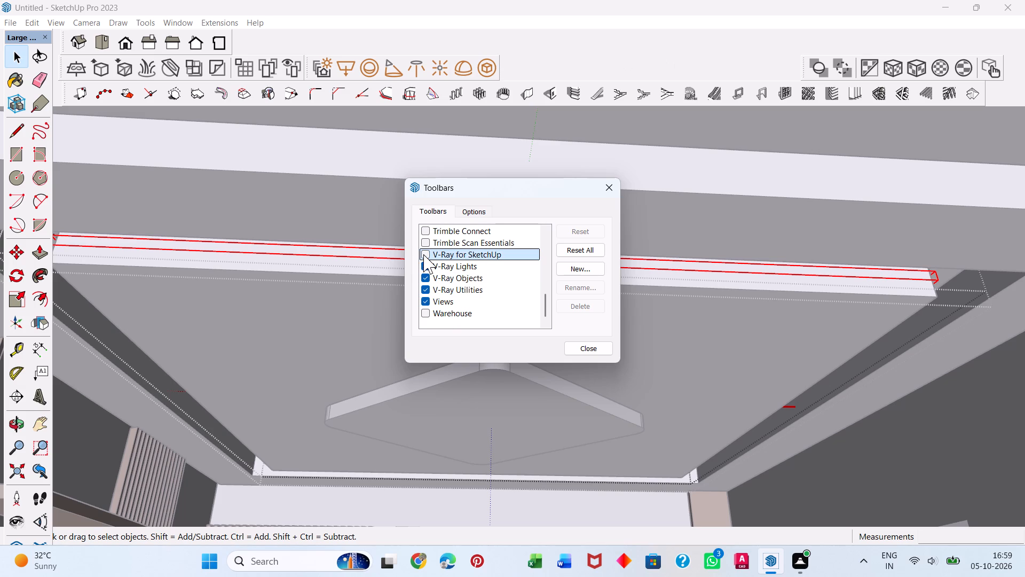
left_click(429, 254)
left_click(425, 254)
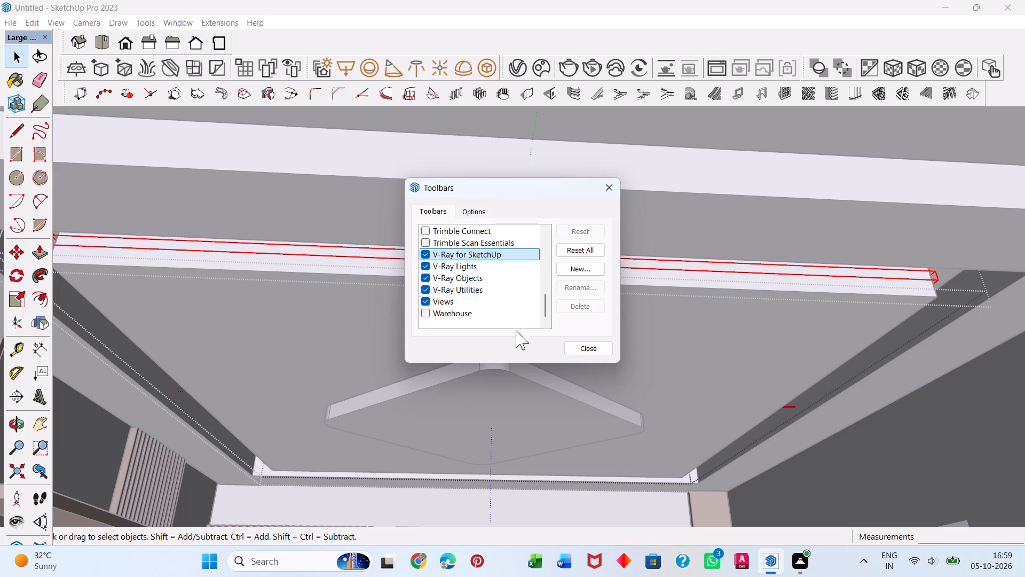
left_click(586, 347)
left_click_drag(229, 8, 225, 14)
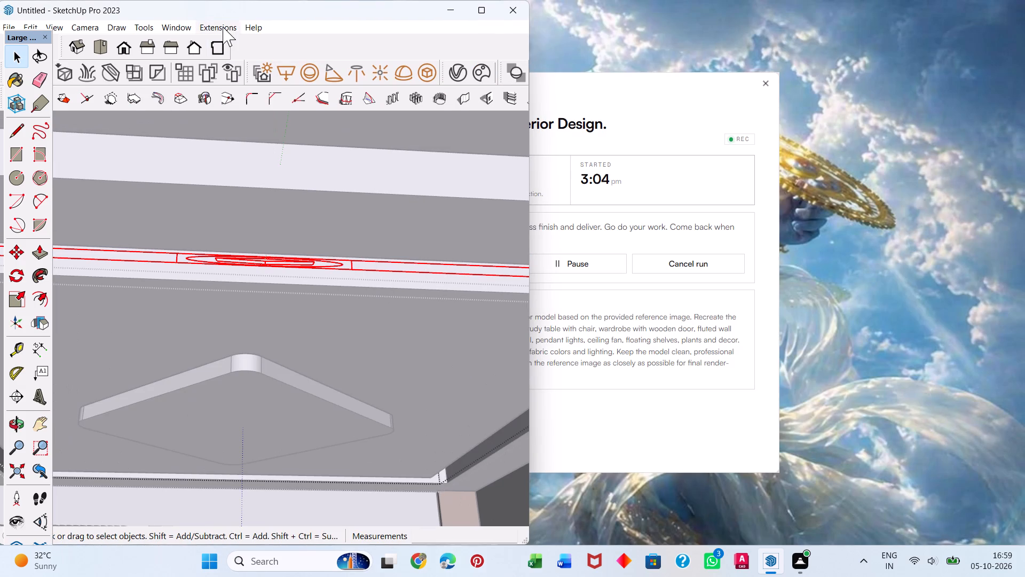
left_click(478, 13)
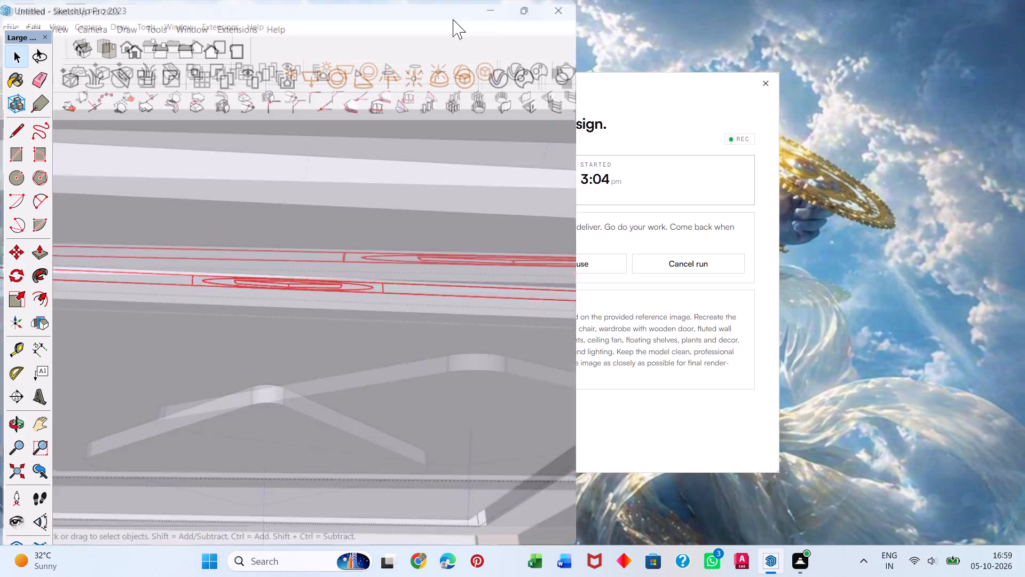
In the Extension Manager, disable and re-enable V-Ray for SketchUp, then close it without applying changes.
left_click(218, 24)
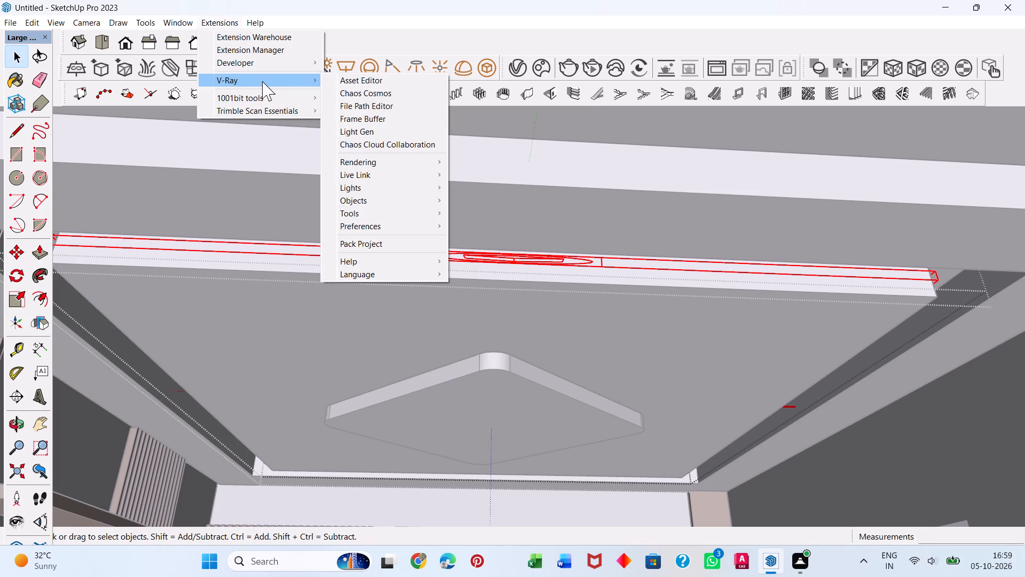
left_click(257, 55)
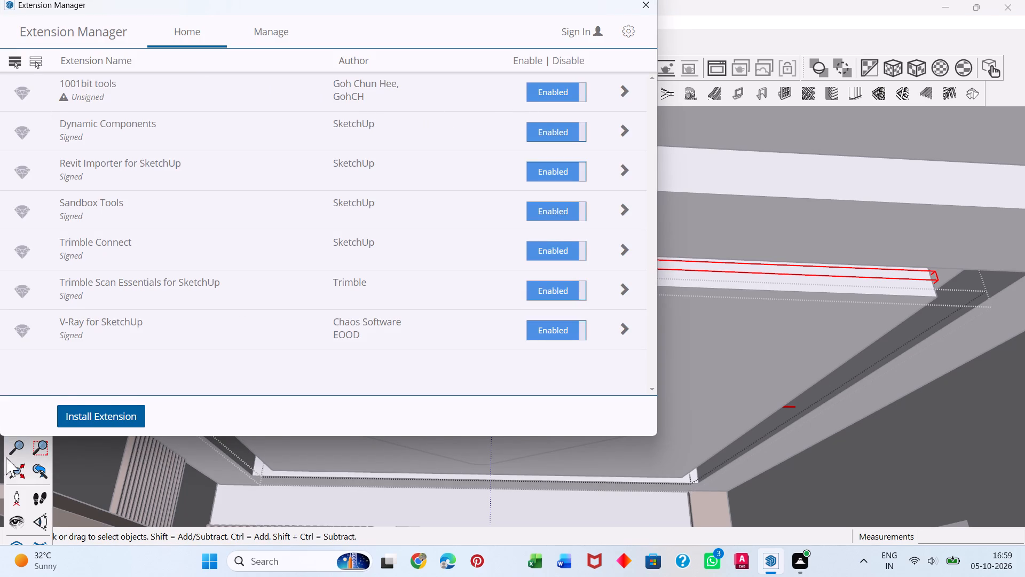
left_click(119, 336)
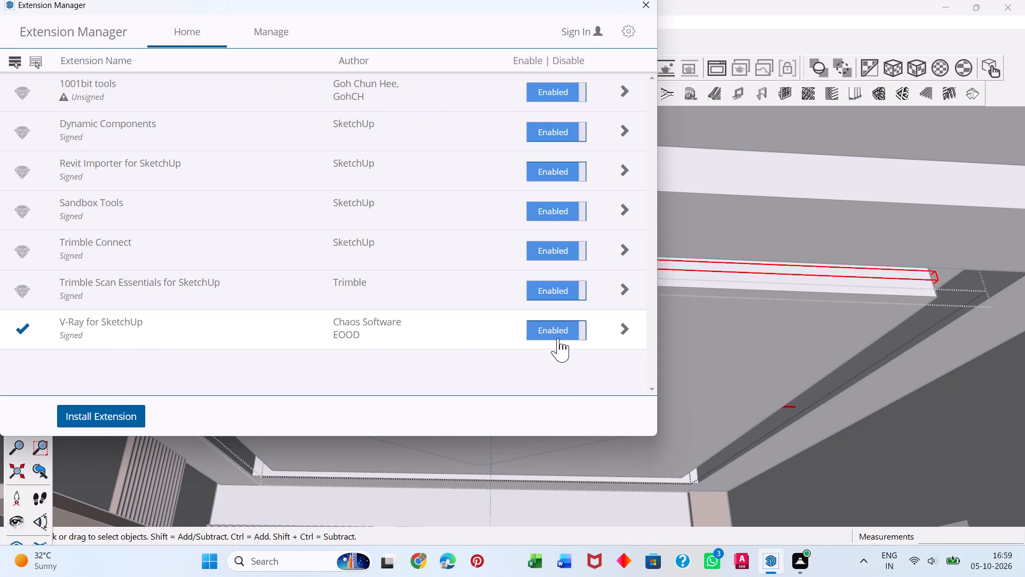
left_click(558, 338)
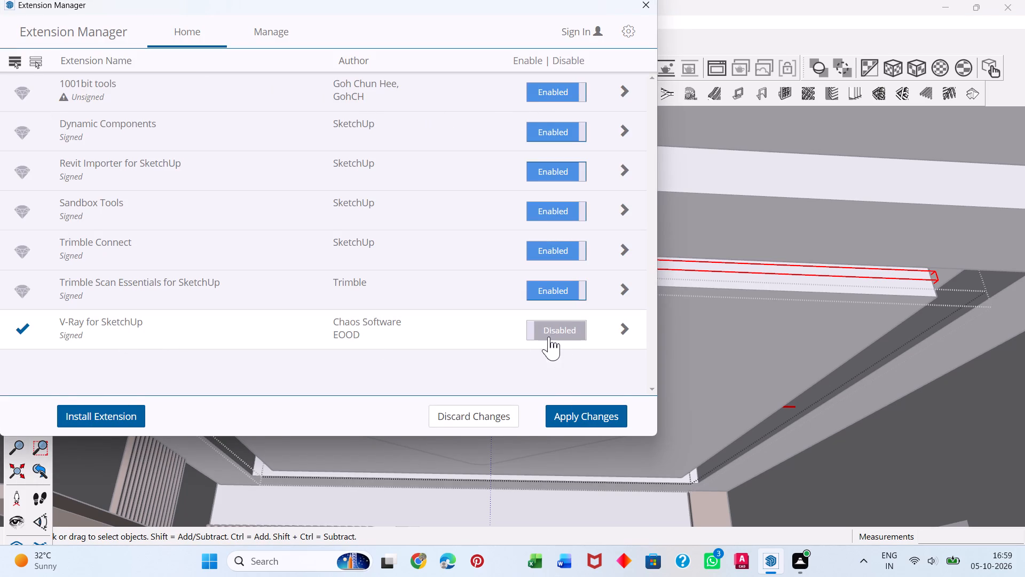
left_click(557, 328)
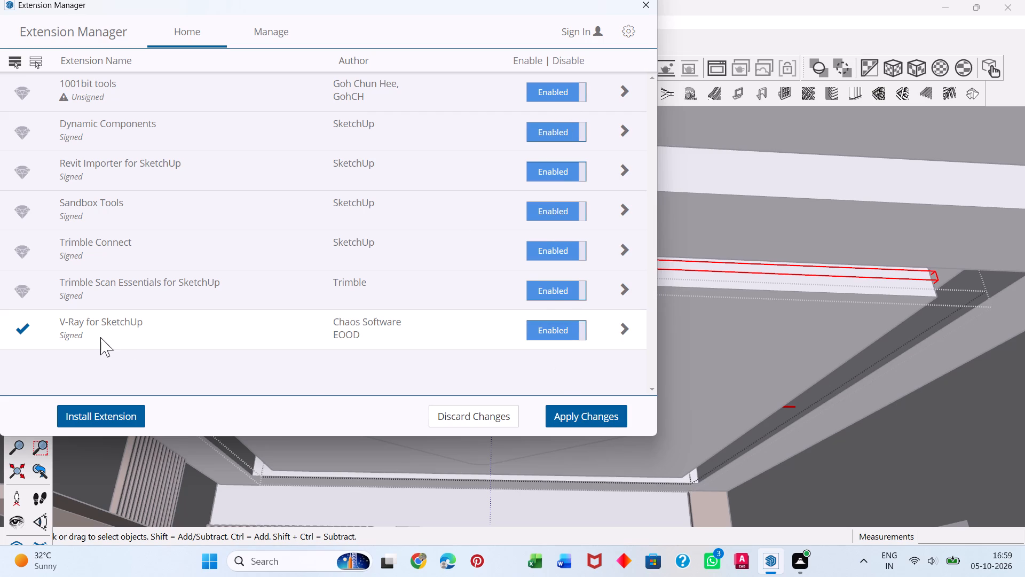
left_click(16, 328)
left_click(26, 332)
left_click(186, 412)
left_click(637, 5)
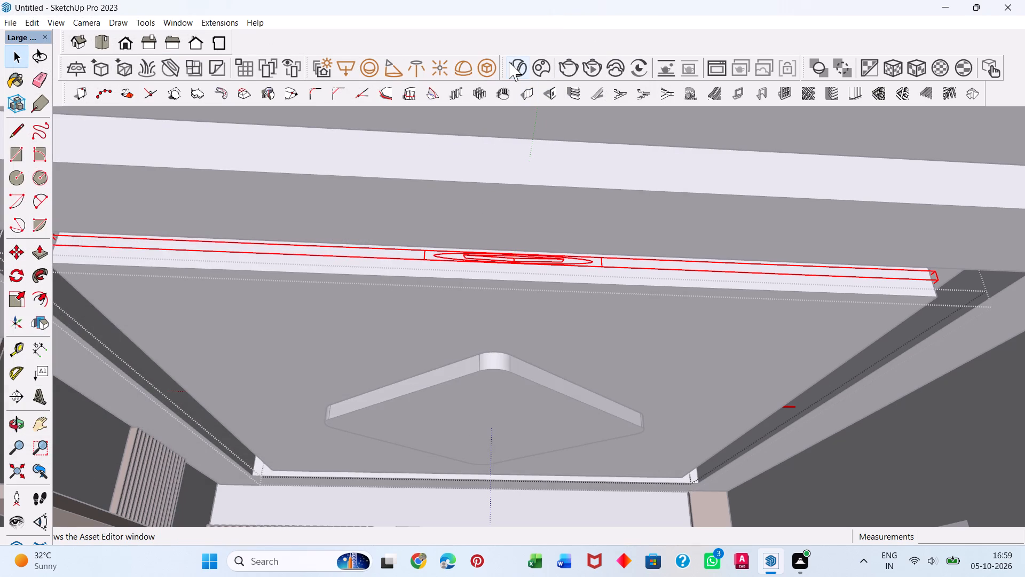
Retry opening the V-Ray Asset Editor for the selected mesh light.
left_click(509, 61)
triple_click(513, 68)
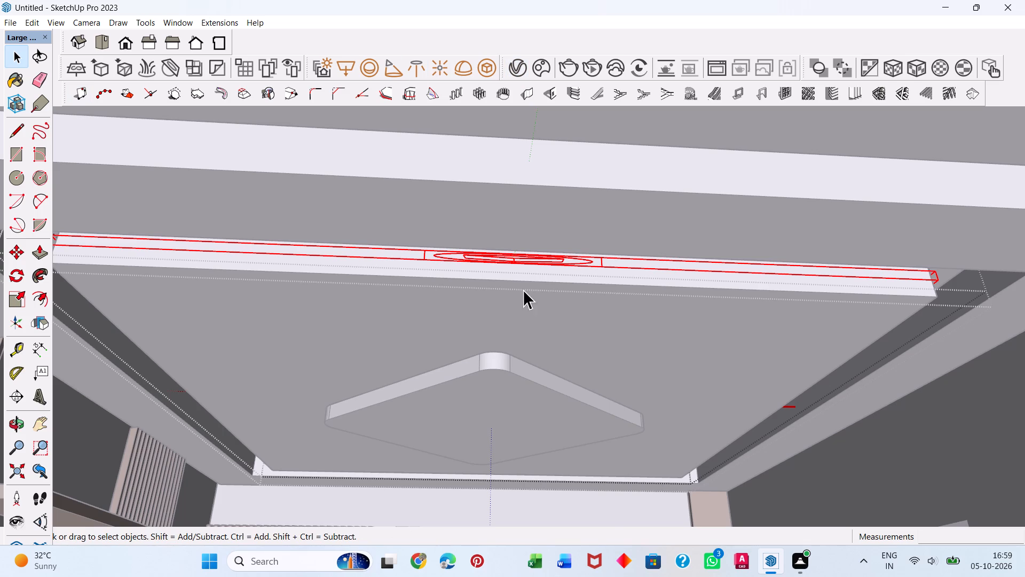
Deselect the mesh light and exit the m ceiling group, returning to the whole room model.
scroll(523, 296, "down", 15)
left_click(253, 319)
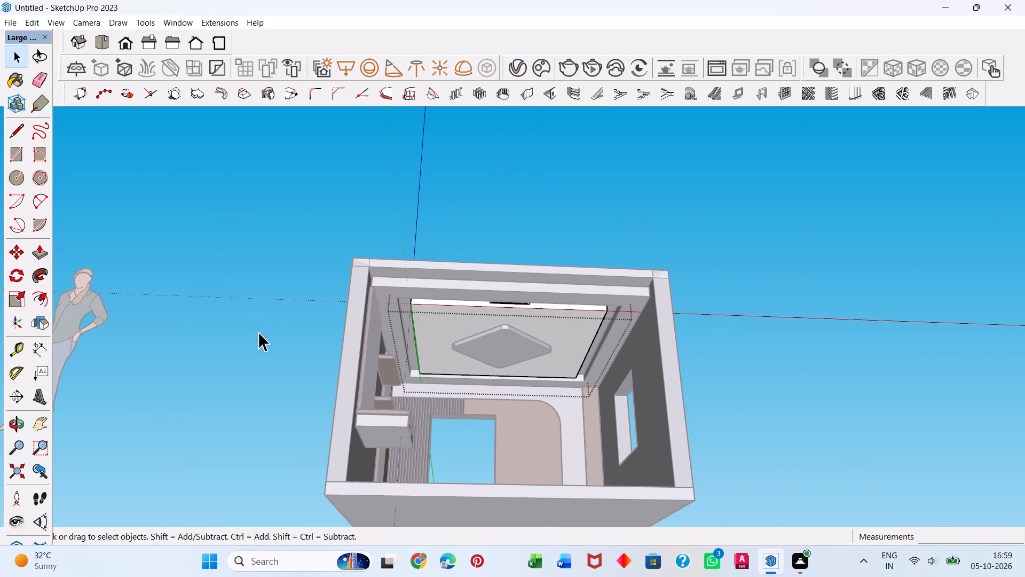
middle_click_drag(465, 392, 477, 401)
scroll(462, 477, "down", 9)
middle_click_drag(492, 364, 462, 418)
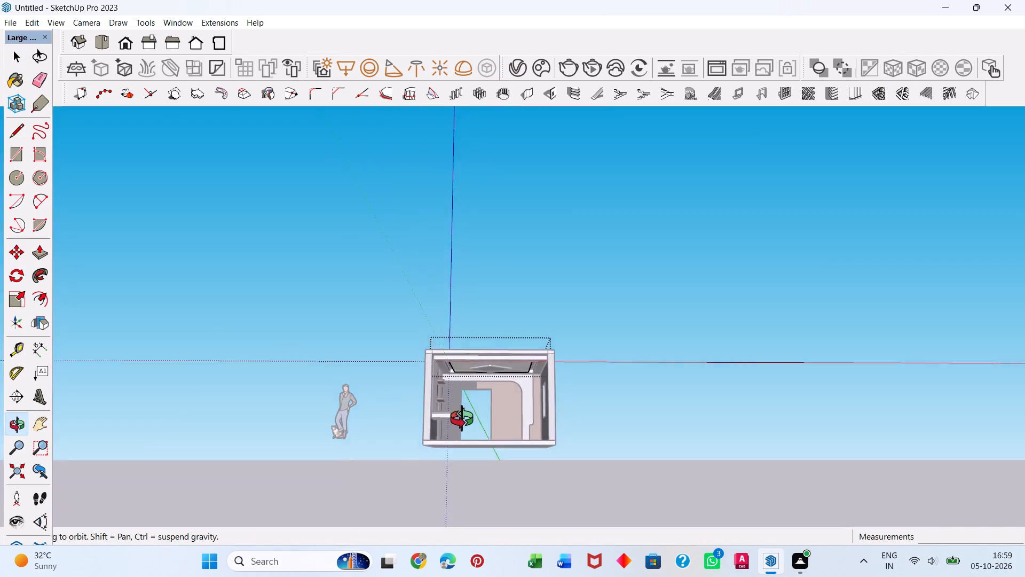
middle_click_drag(462, 418, 437, 463)
scroll(446, 393, "up", 6)
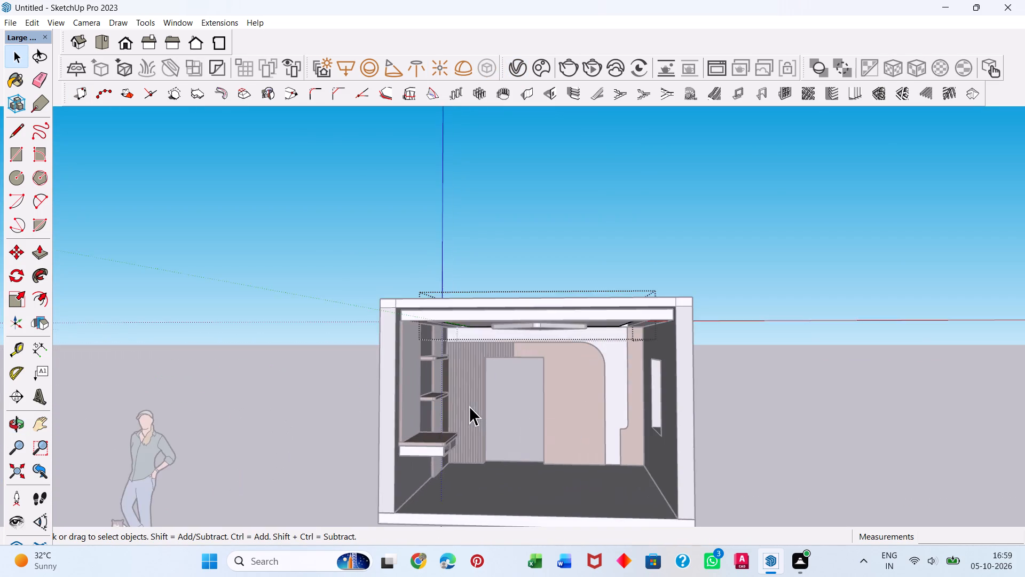
scroll(469, 406, "up", 4)
left_click_drag(34, 376, 40, 376)
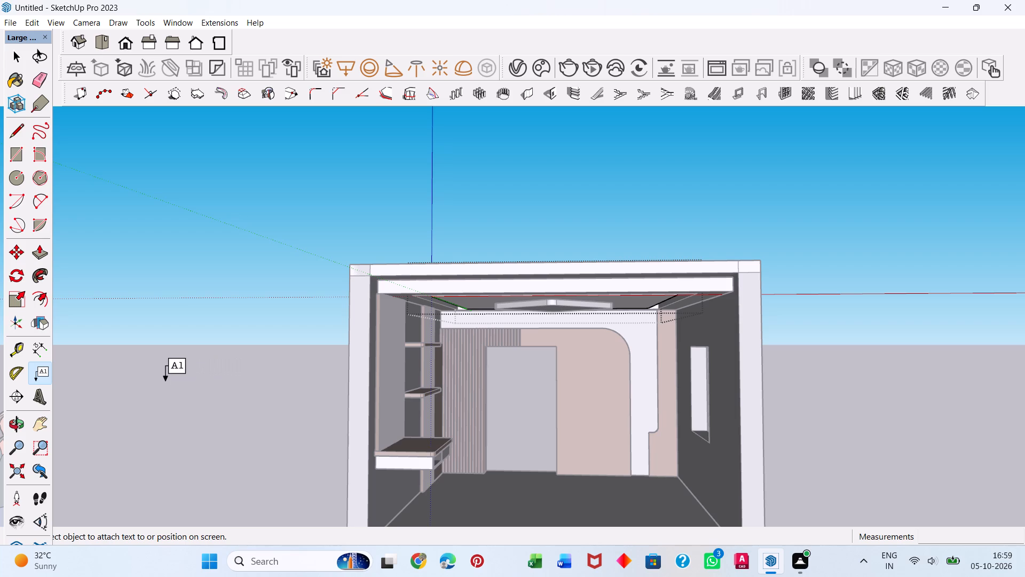
key("Escape")
key("space")
left_click(164, 383)
Examine the room's ceiling, shelving, TV unit and wood-panelled wall from several angles.
scroll(551, 351, "up", 3)
middle_click_drag(555, 333, 564, 240)
scroll(564, 237, "down", 7)
middle_click_drag(524, 280, 531, 312)
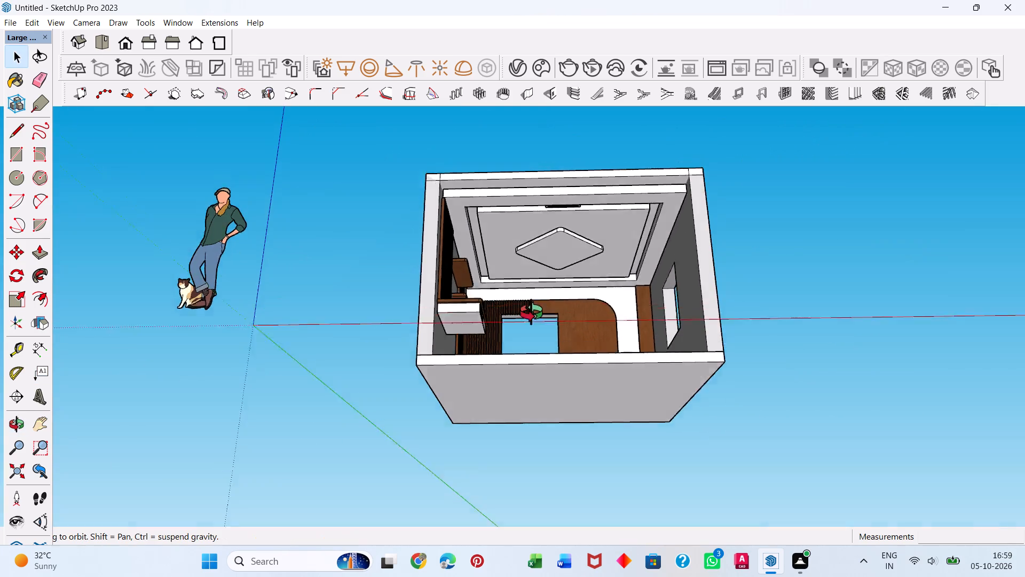
middle_click_drag(531, 312, 513, 417)
scroll(586, 297, "up", 4)
scroll(594, 338, "down", 1)
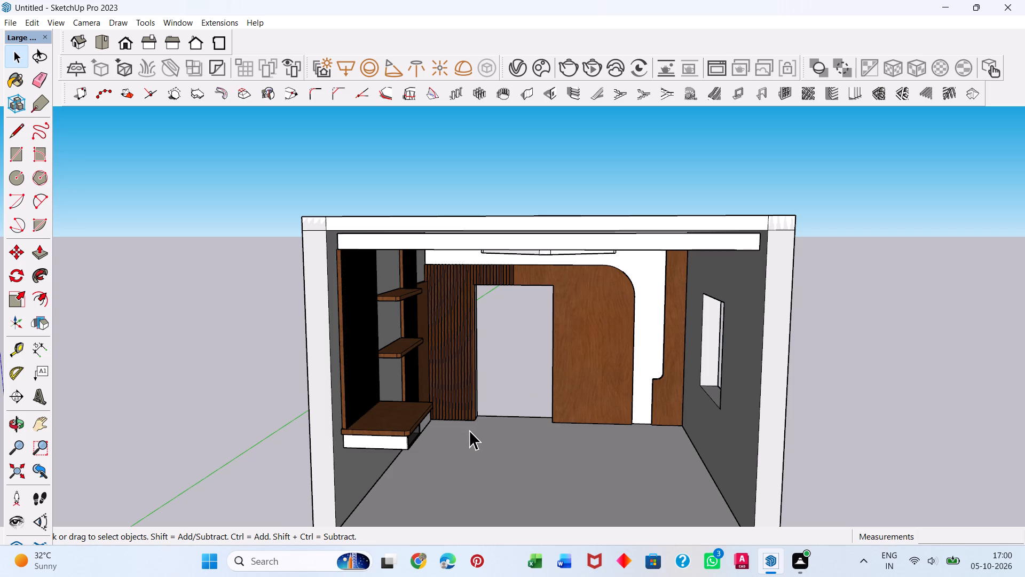
scroll(452, 327, "down", 3)
middle_click_drag(460, 377, 479, 337)
scroll(434, 412, "up", 4)
scroll(393, 426, "up", 1)
middle_click_drag(385, 429, 289, 451)
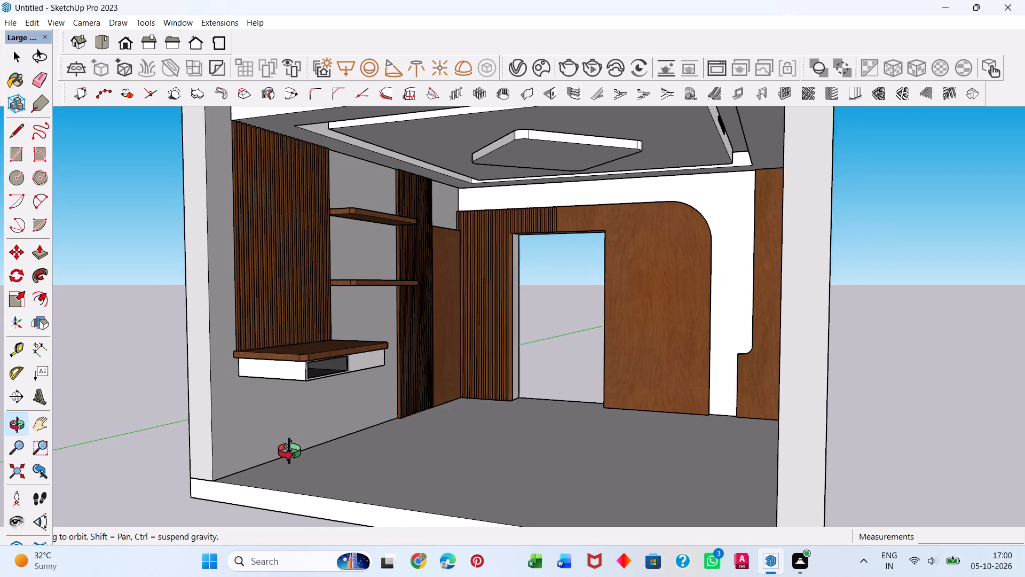
middle_click_drag(289, 451, 417, 422)
scroll(421, 401, "down", 3)
middle_click_drag(475, 389, 444, 427)
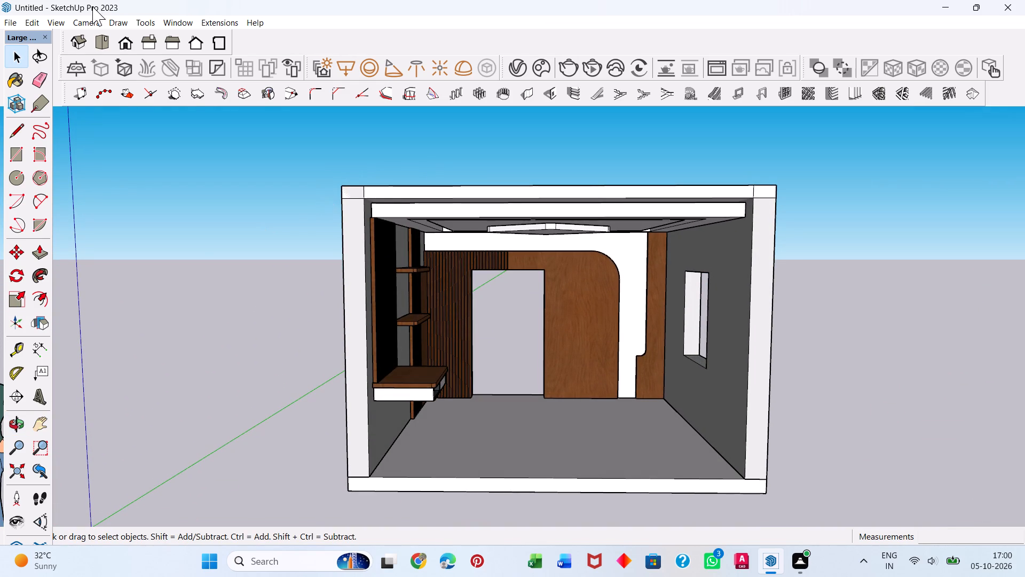
Import the bed component from the SketchUP Materials folder and place it on the floor by the curved wood wall panel.
left_click(11, 25)
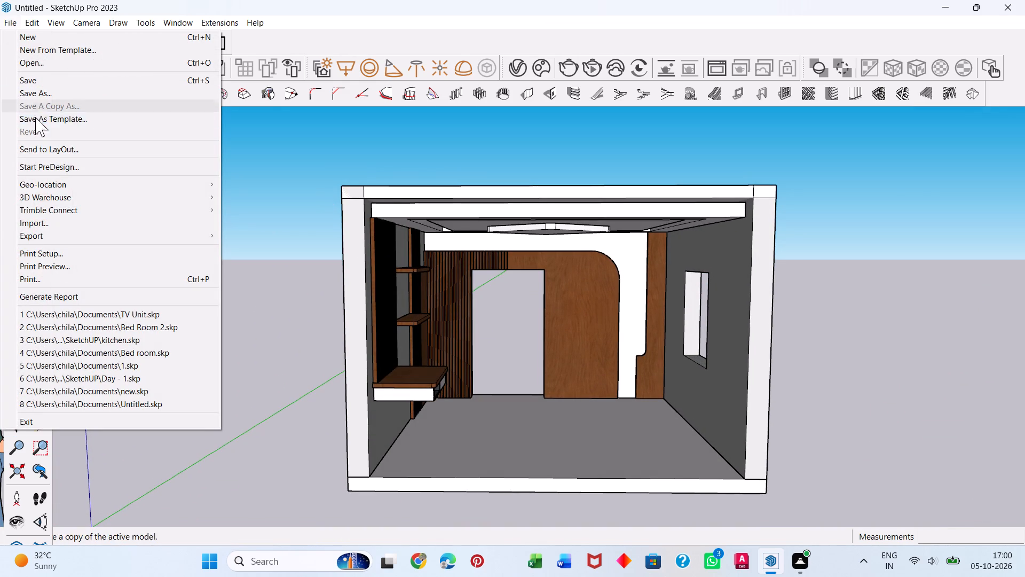
left_click(38, 217)
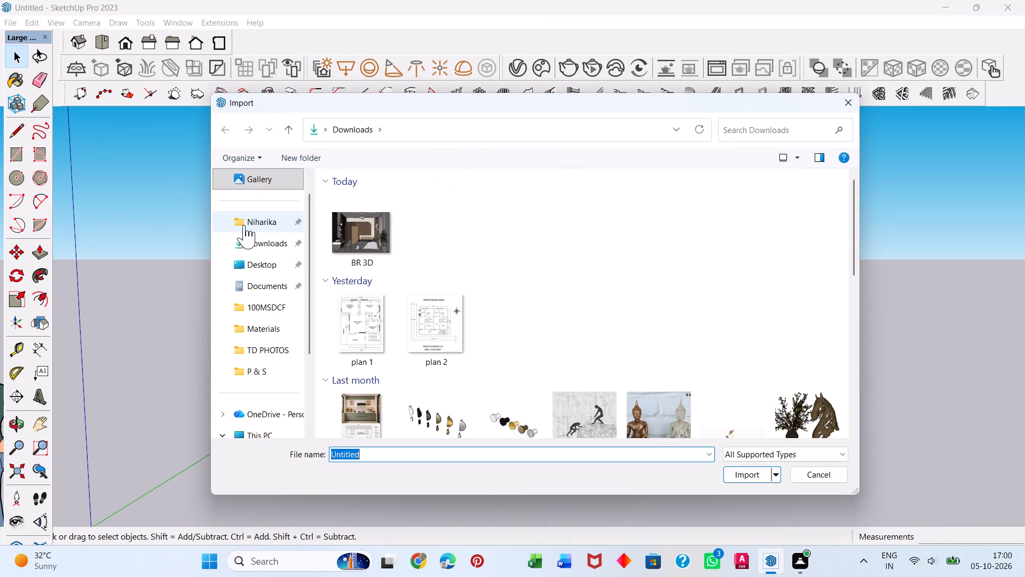
left_click(254, 223)
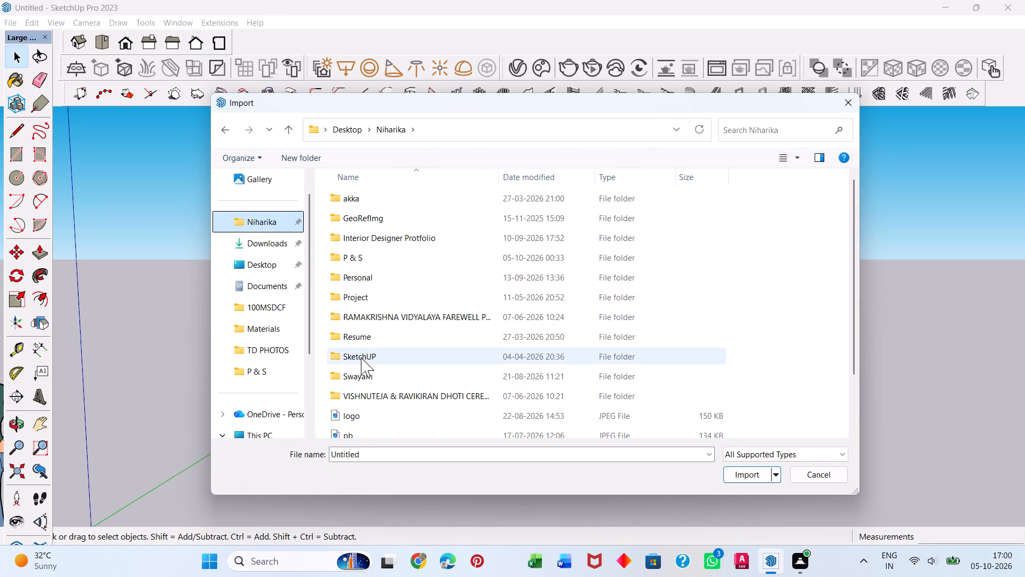
double_click(361, 357)
double_click(369, 238)
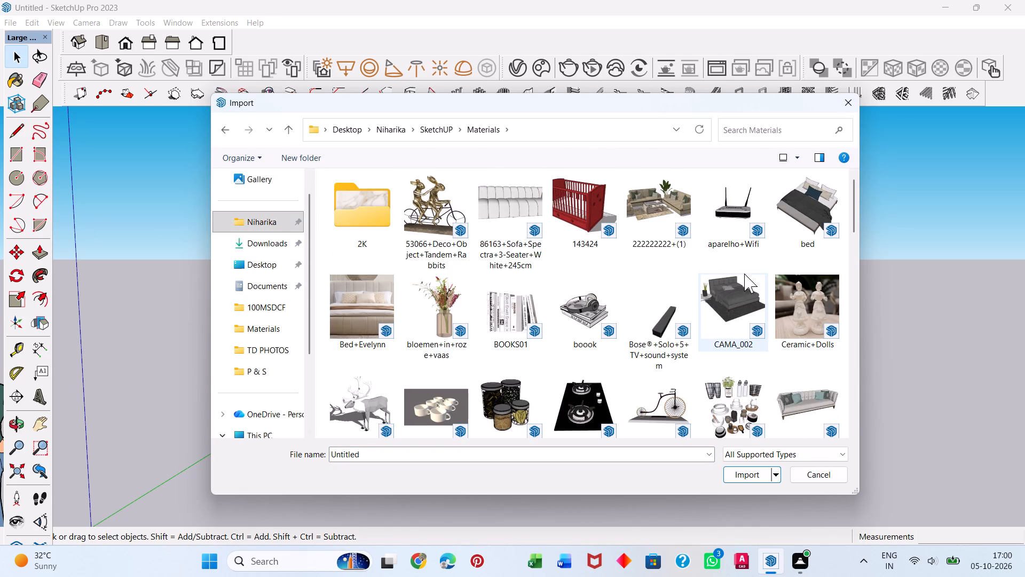
left_click(812, 199)
left_click(744, 480)
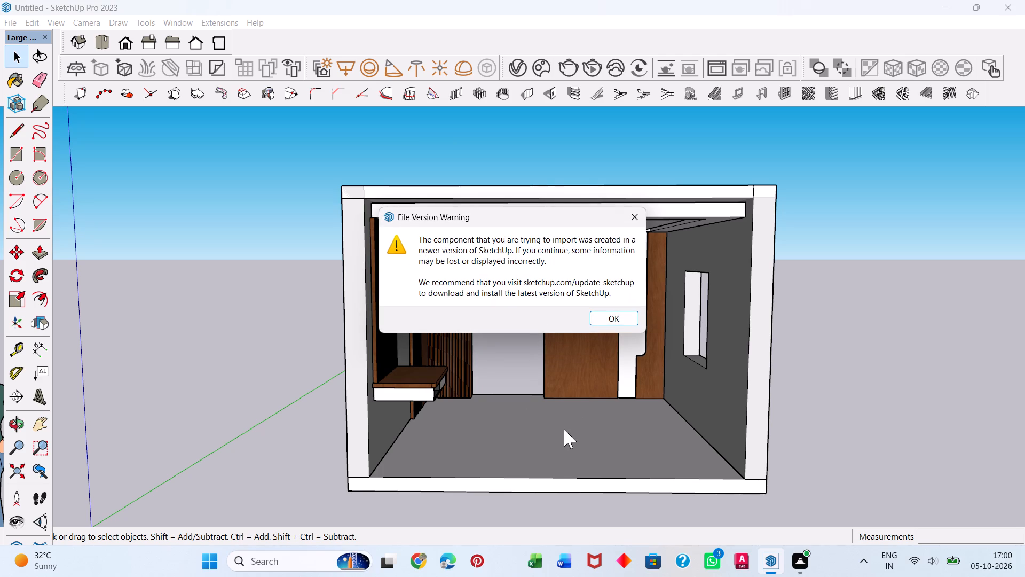
left_click(619, 315)
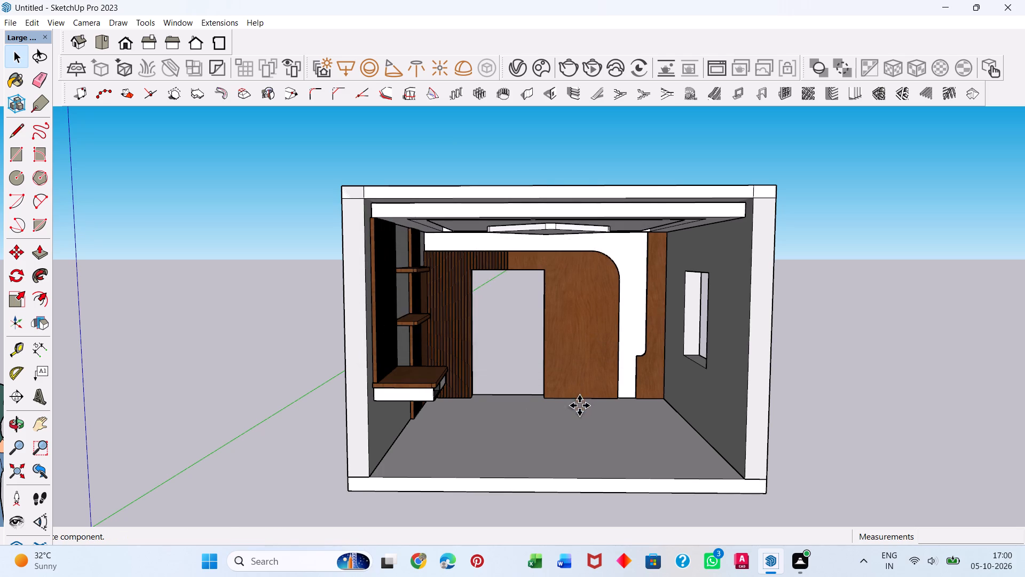
scroll(523, 389, "down", 4)
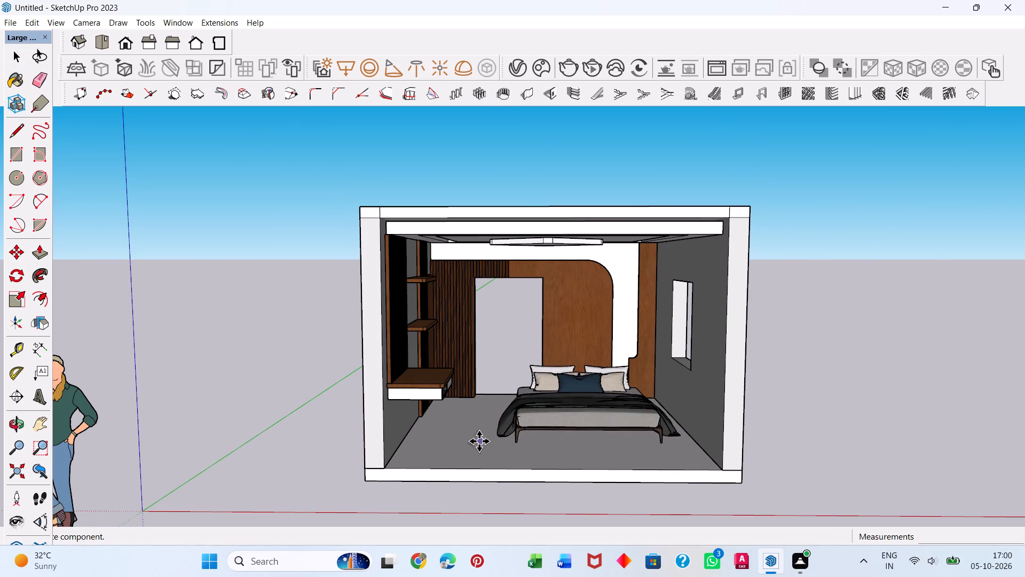
middle_click_drag(480, 442, 480, 502)
scroll(517, 432, "up", 4)
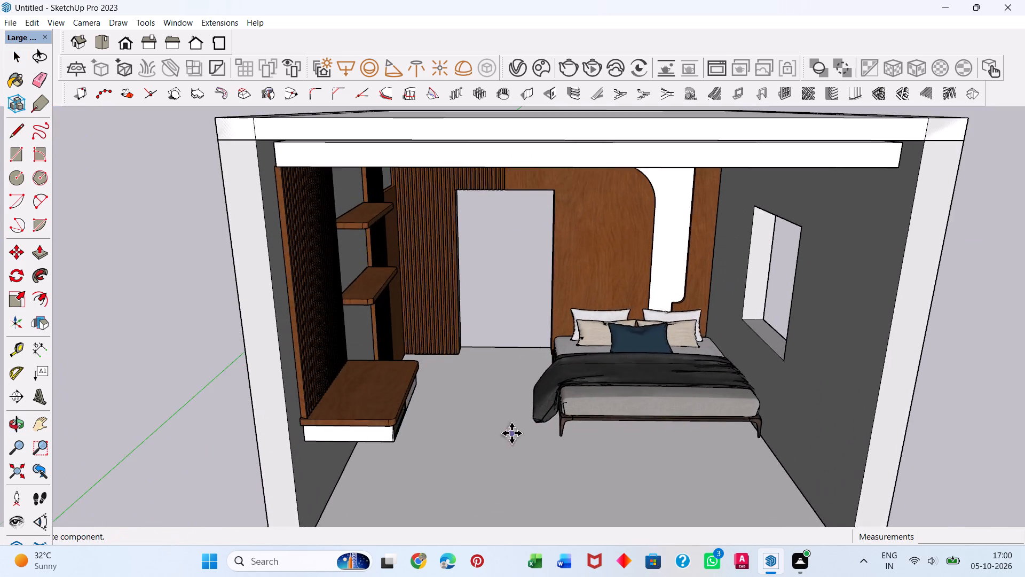
scroll(511, 433, "up", 5)
left_click(438, 465)
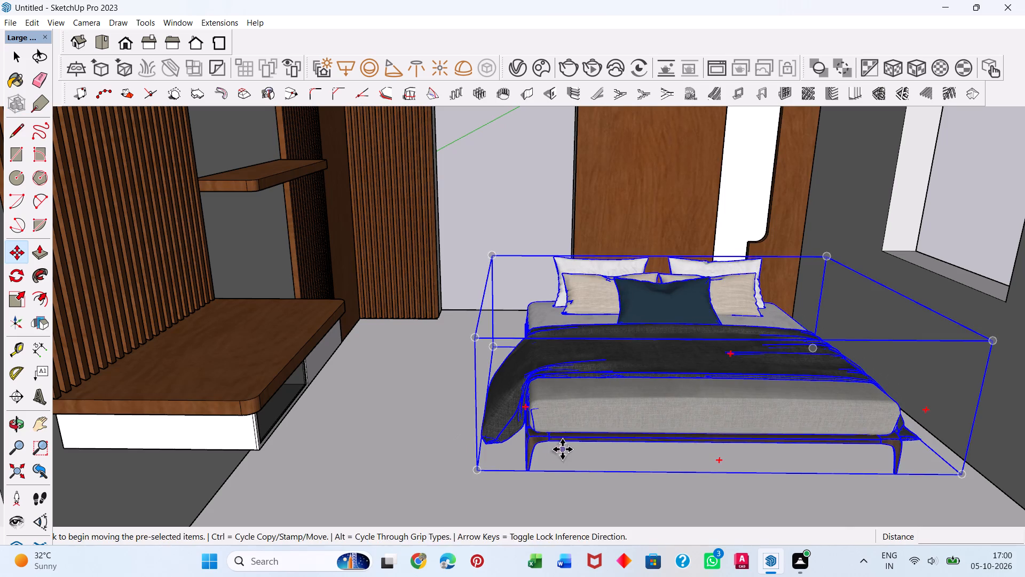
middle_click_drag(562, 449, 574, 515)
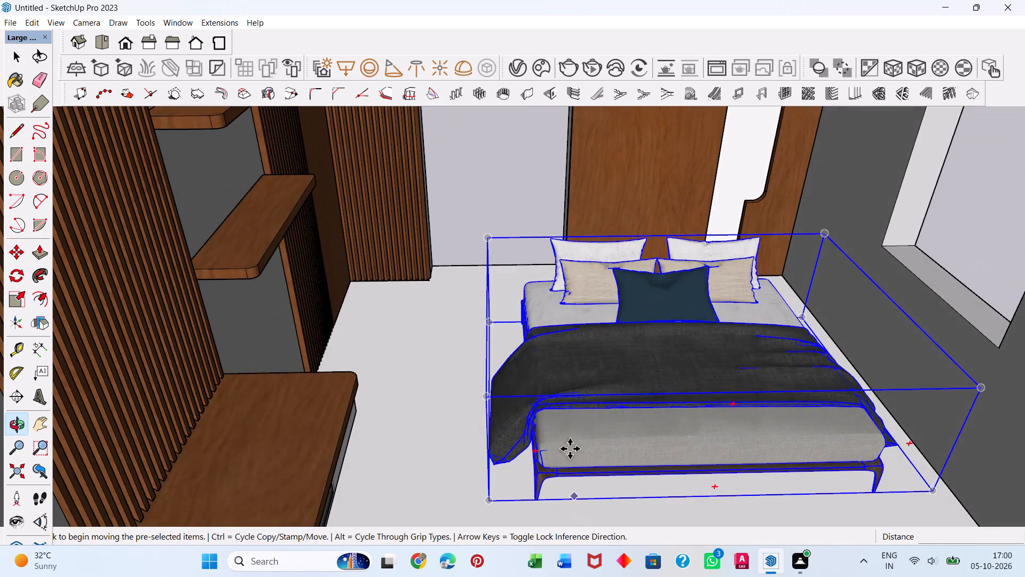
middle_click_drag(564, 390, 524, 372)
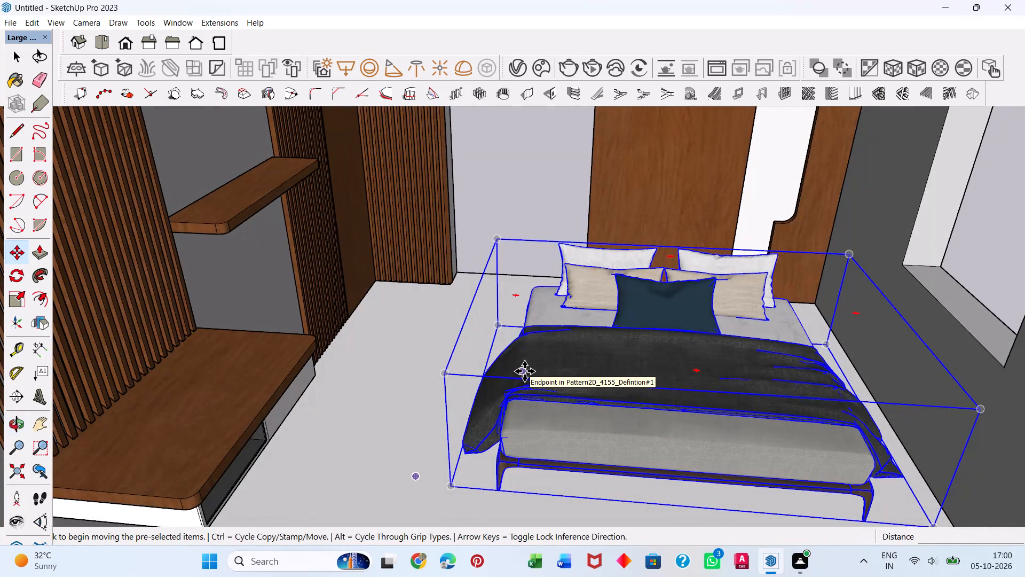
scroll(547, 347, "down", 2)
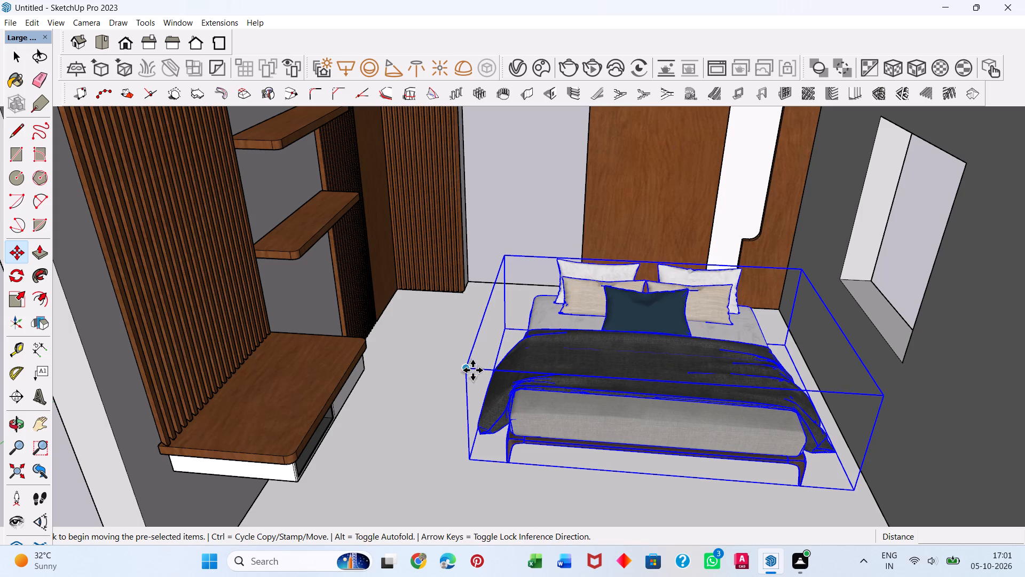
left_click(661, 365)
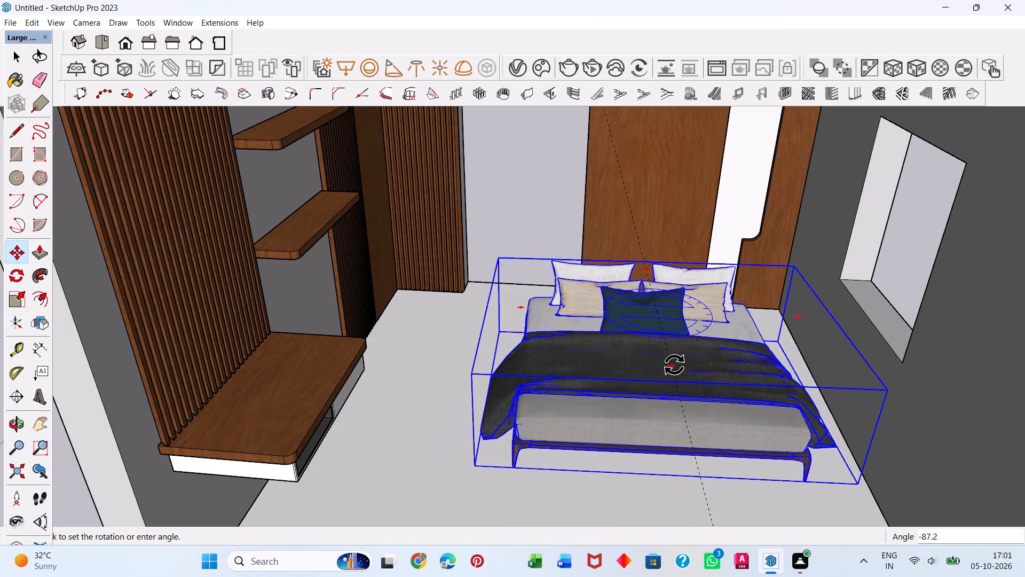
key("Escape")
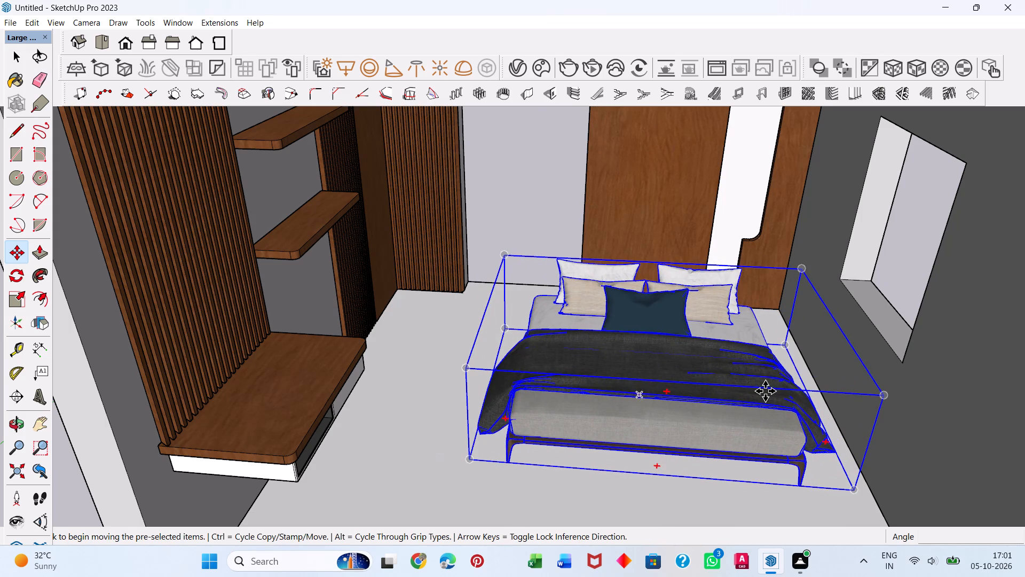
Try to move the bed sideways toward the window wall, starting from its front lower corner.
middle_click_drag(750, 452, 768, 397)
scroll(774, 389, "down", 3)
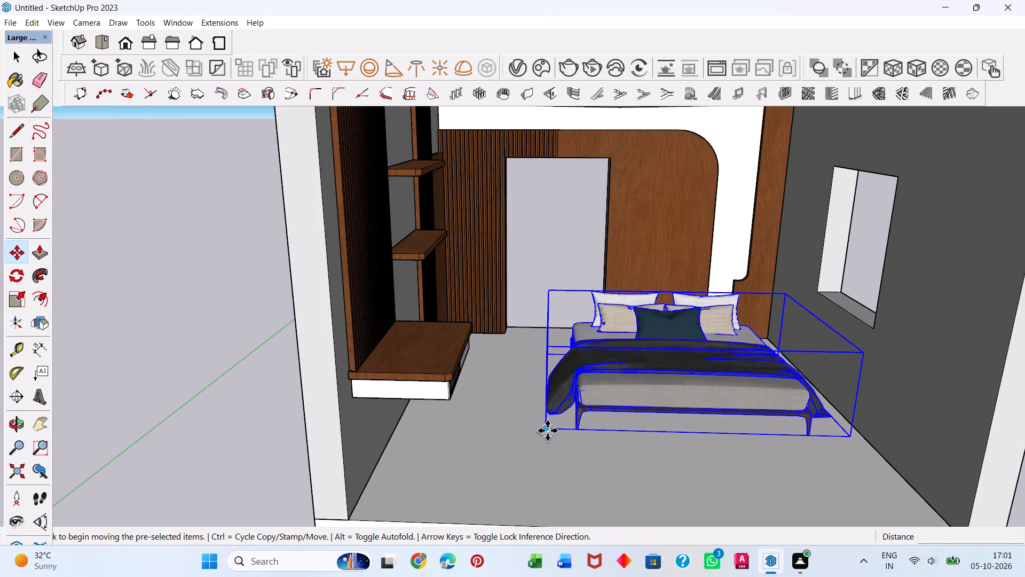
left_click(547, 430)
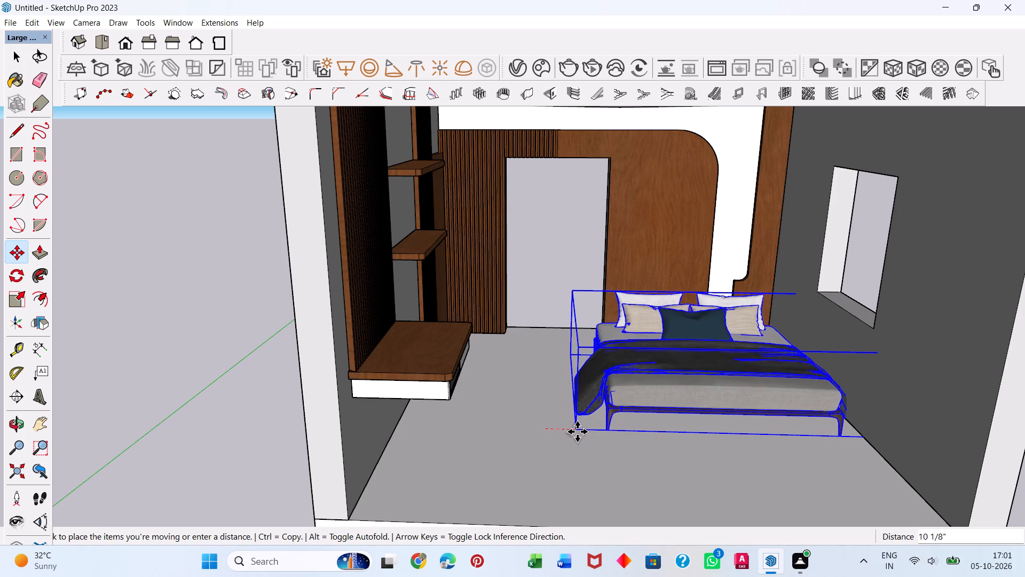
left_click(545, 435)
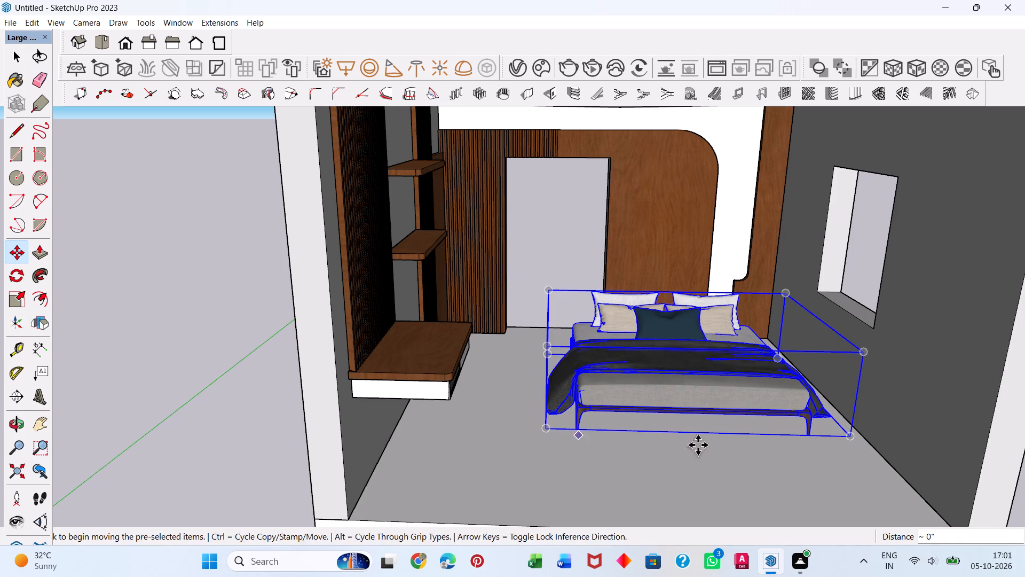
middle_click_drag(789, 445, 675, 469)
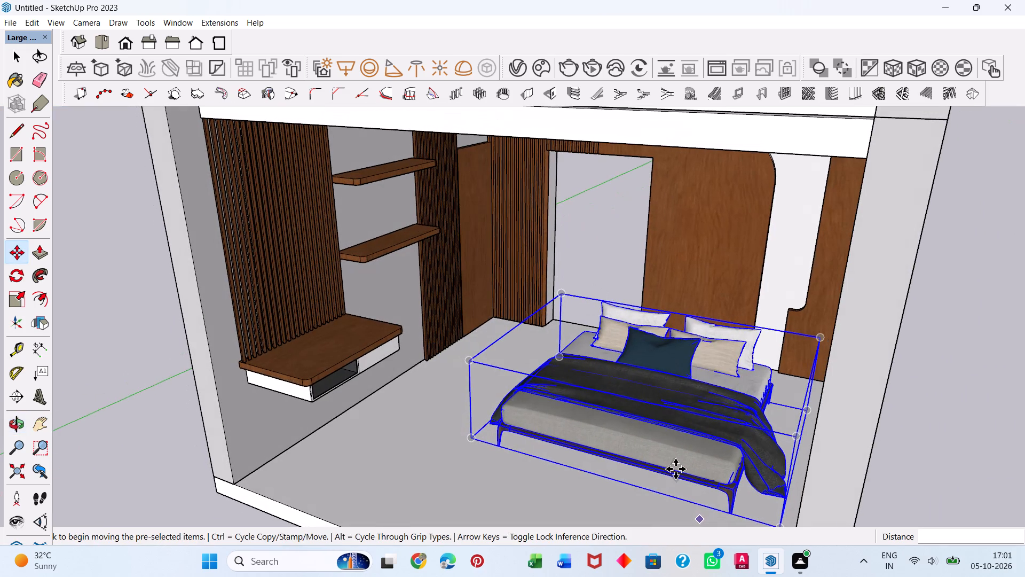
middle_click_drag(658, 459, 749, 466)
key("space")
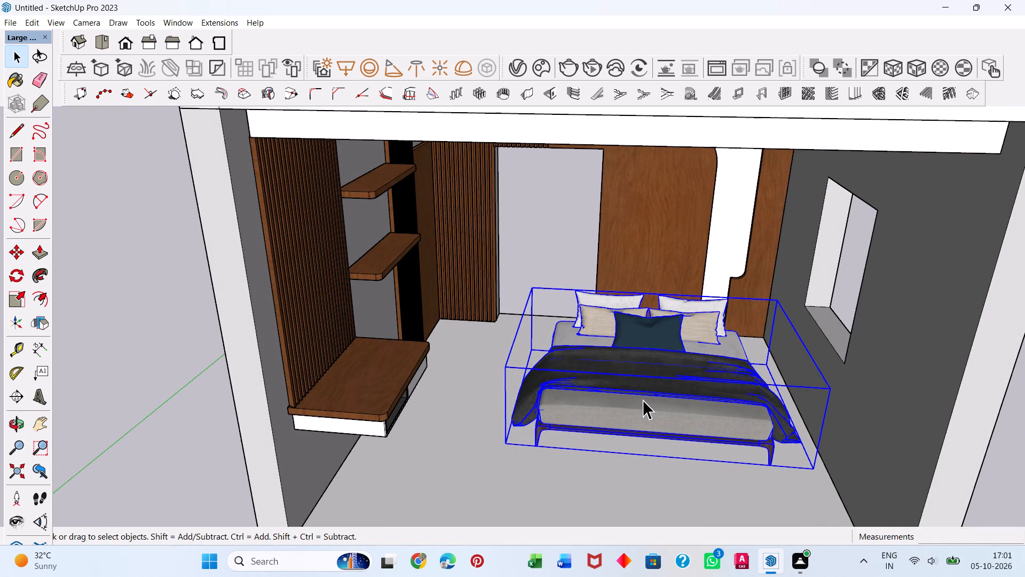
Scale the bed along the red axis to about 0.75 of its width, bringing in the side facing the shelving.
key("s")
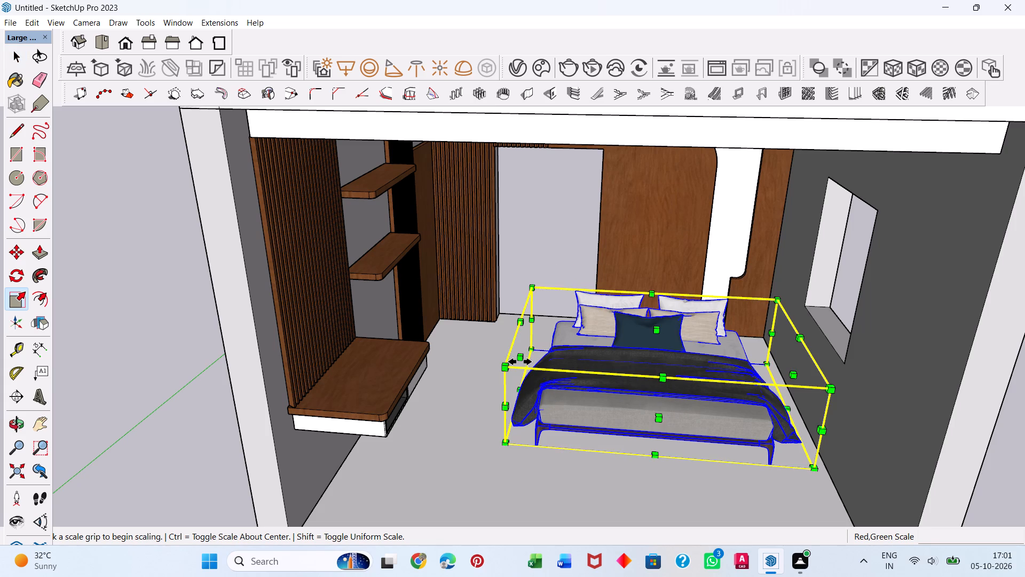
left_click(518, 357)
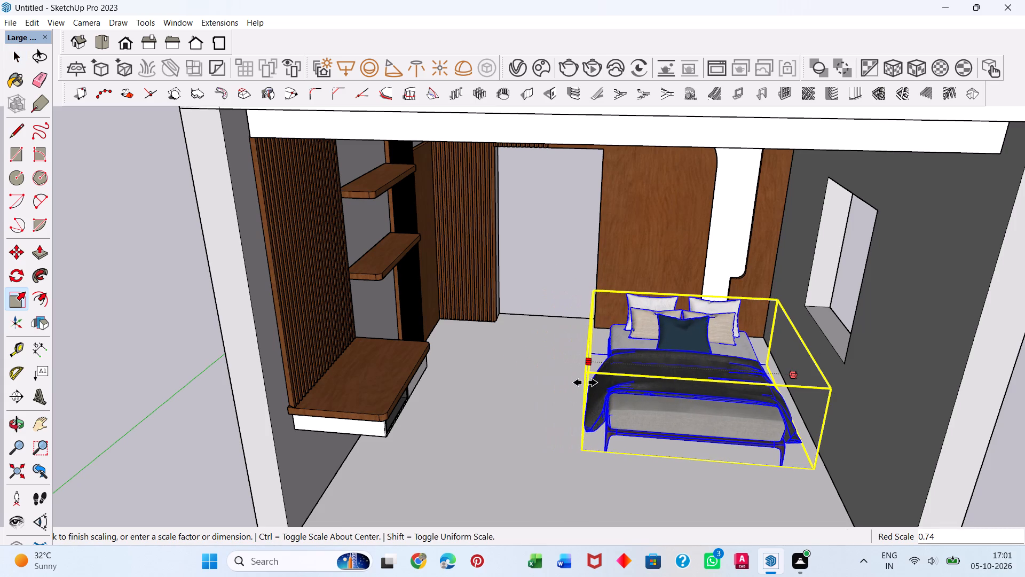
left_click(584, 383)
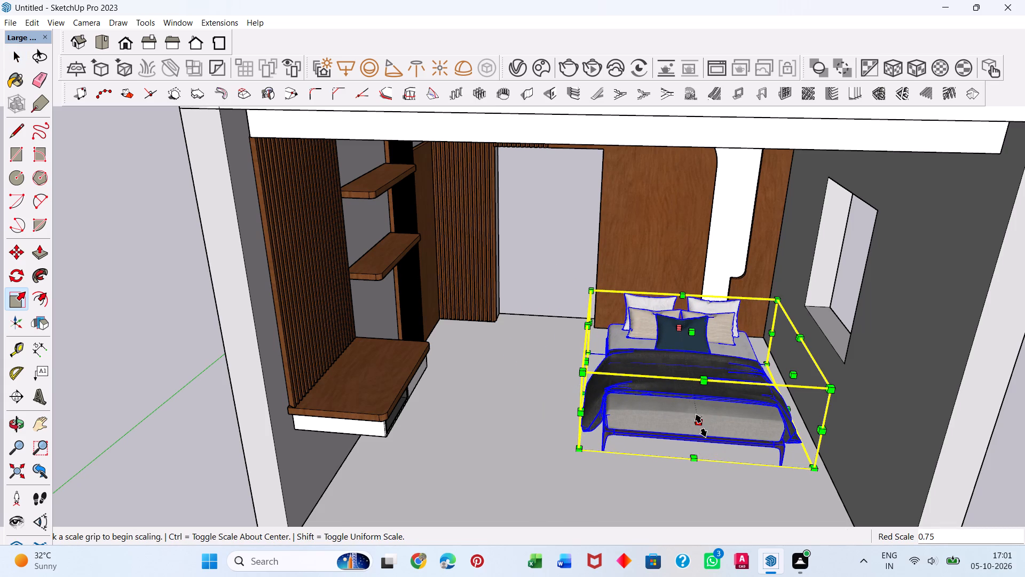
Slightly adjust the bed's length from its foot end and deselect the bed.
left_click(701, 423)
left_click(703, 441)
middle_click_drag(664, 339, 675, 450)
scroll(663, 341, "down", 1)
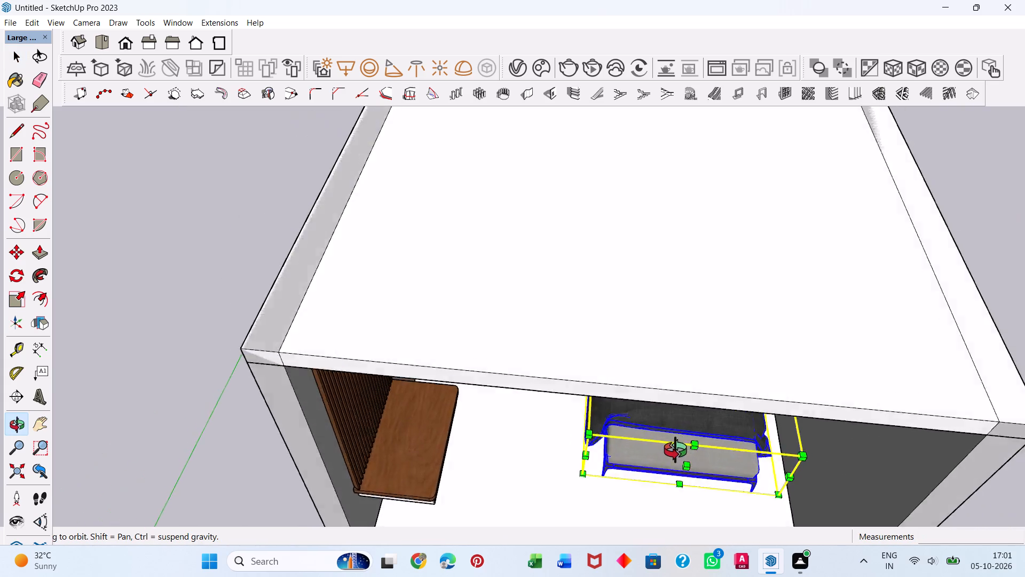
middle_click_drag(675, 450, 712, 400)
scroll(710, 402, "down", 4)
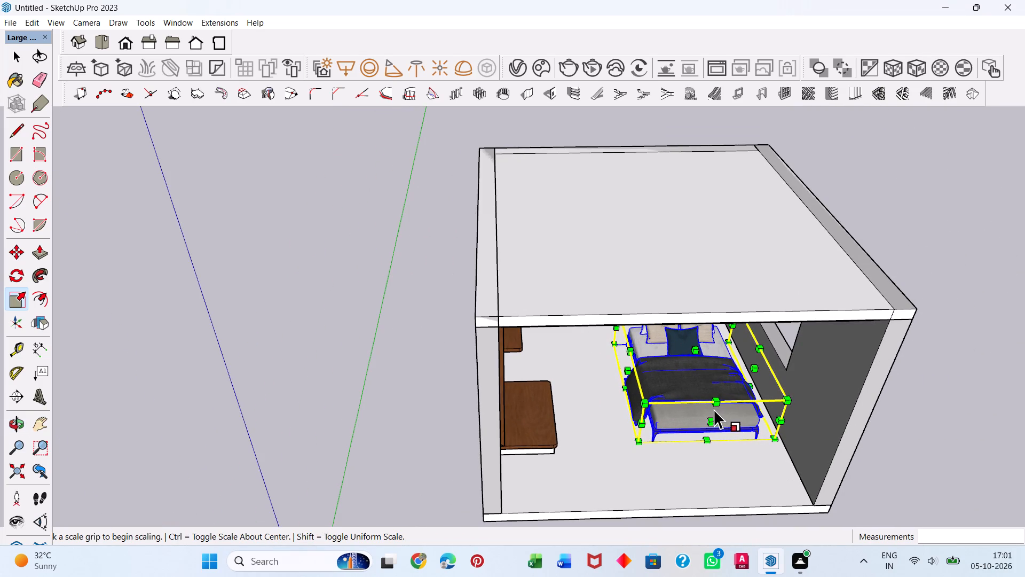
left_click_drag(709, 422, 707, 414)
key("space")
left_click(895, 423)
Import the Group_330 book stack from the SketchUP Materials folder and place it on the lower wall shelf.
middle_click_drag(715, 427, 647, 330)
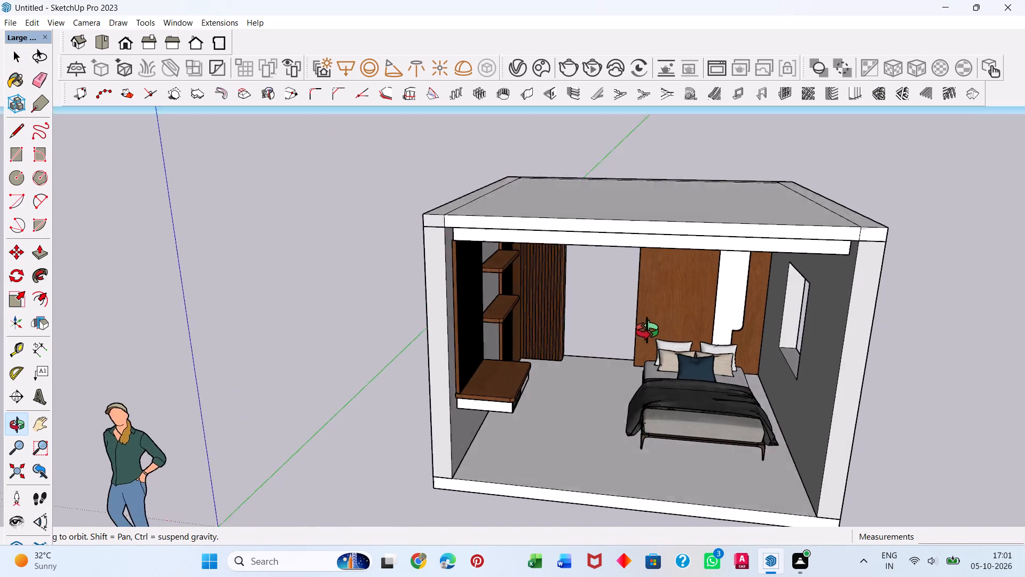
middle_click_drag(647, 330, 645, 329)
scroll(680, 386, "up", 1)
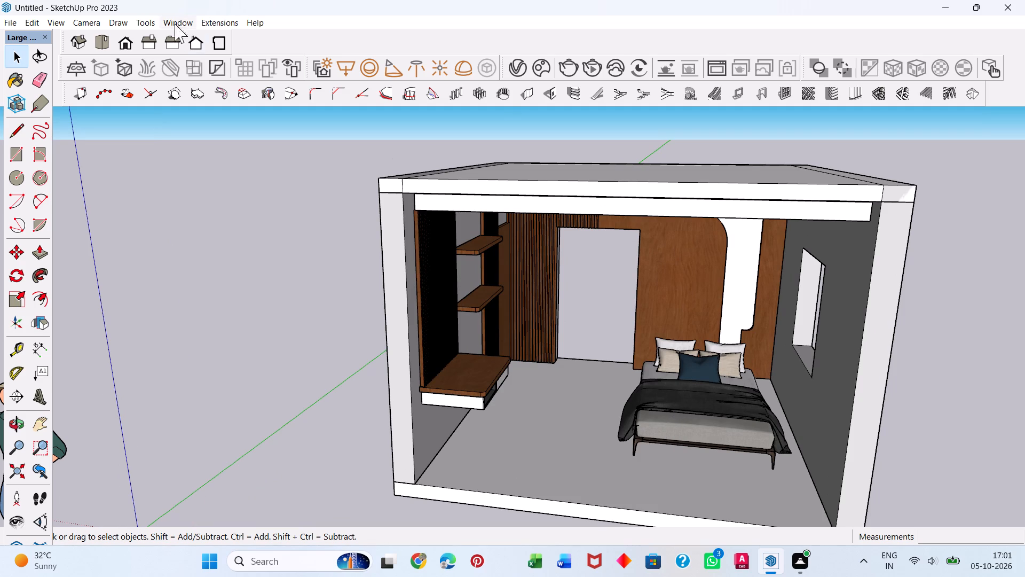
left_click(14, 20)
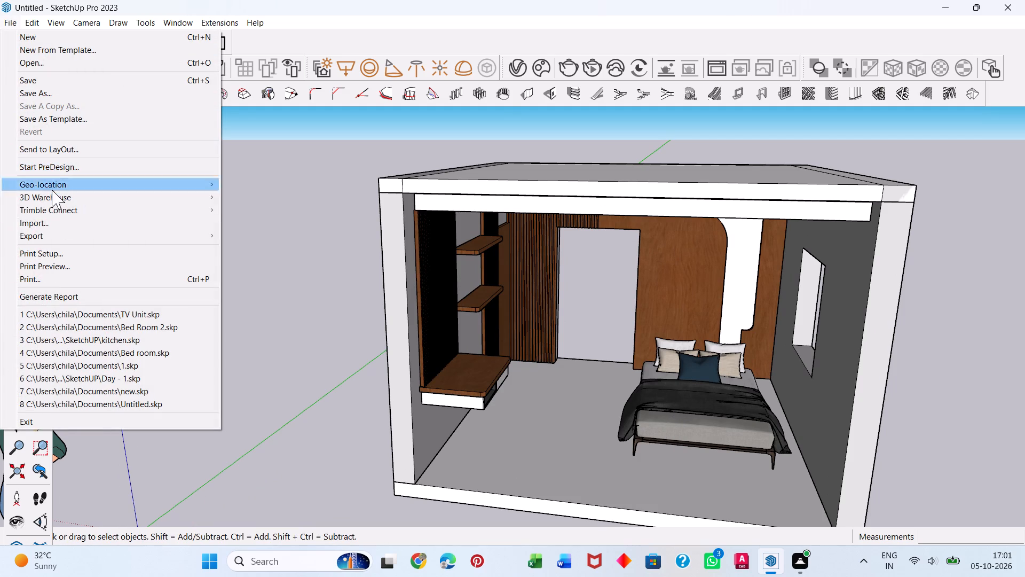
left_click(49, 226)
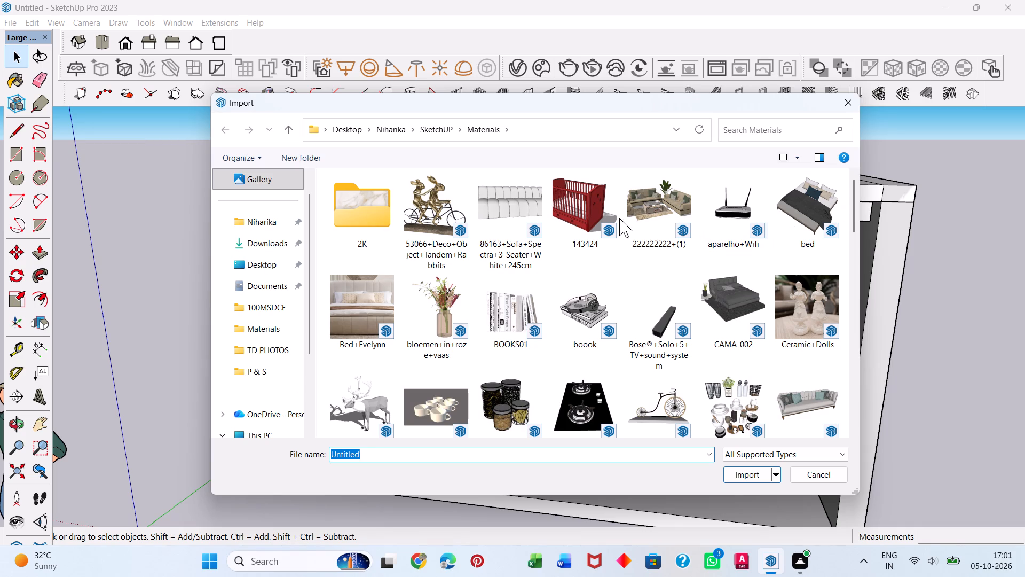
scroll(380, 307, "down", 4)
scroll(603, 312, "down", 4)
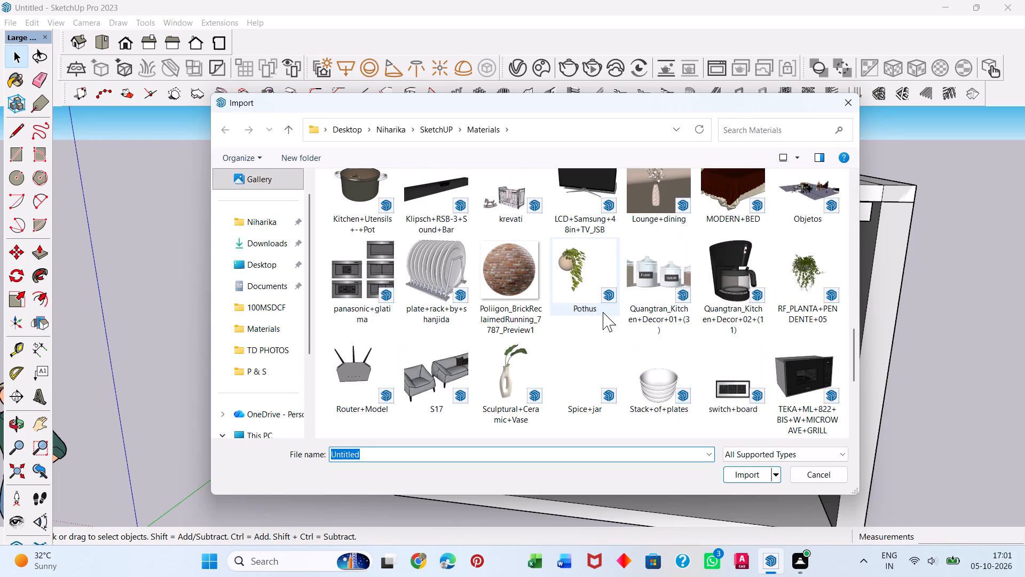
scroll(603, 312, "down", 3)
scroll(438, 376, "up", 1)
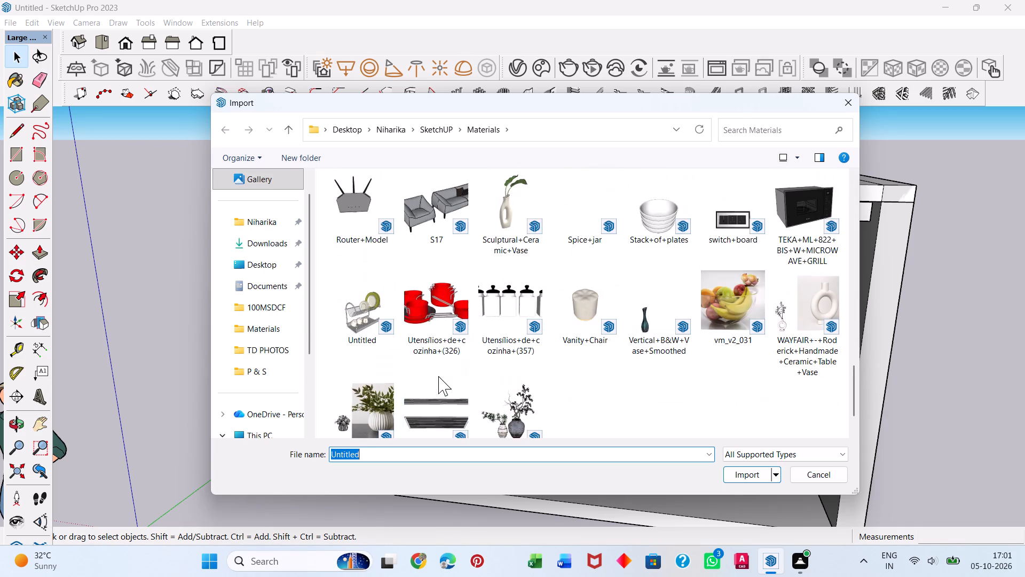
scroll(438, 376, "up", 1)
scroll(534, 346, "up", 2)
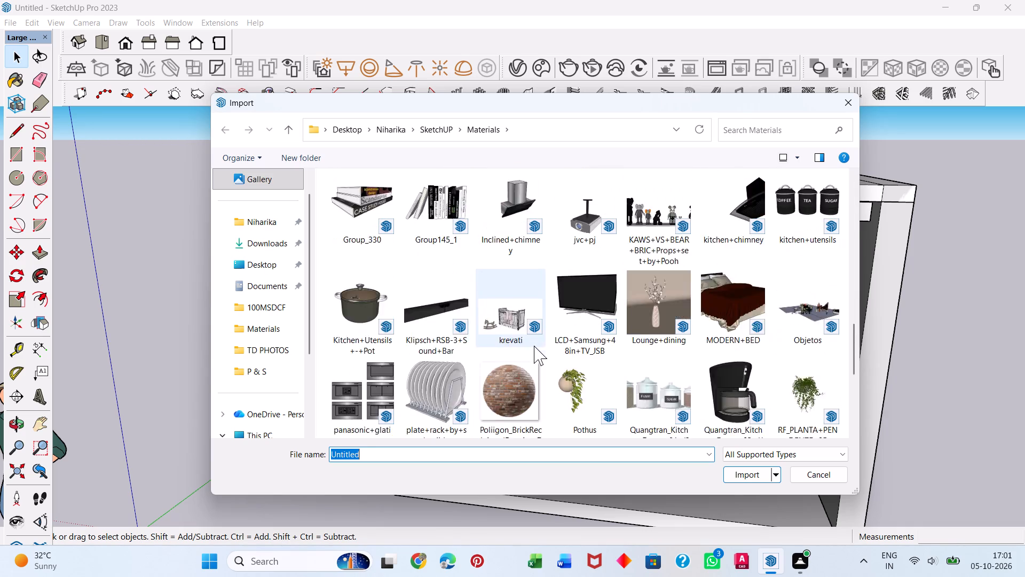
scroll(534, 346, "up", 1)
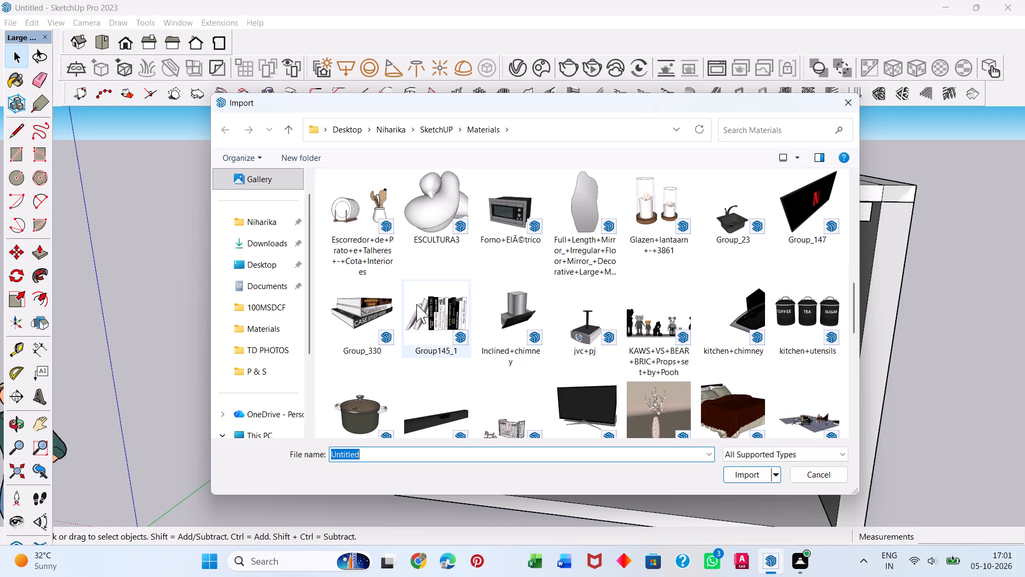
scroll(613, 349, "up", 3)
scroll(500, 334, "up", 1)
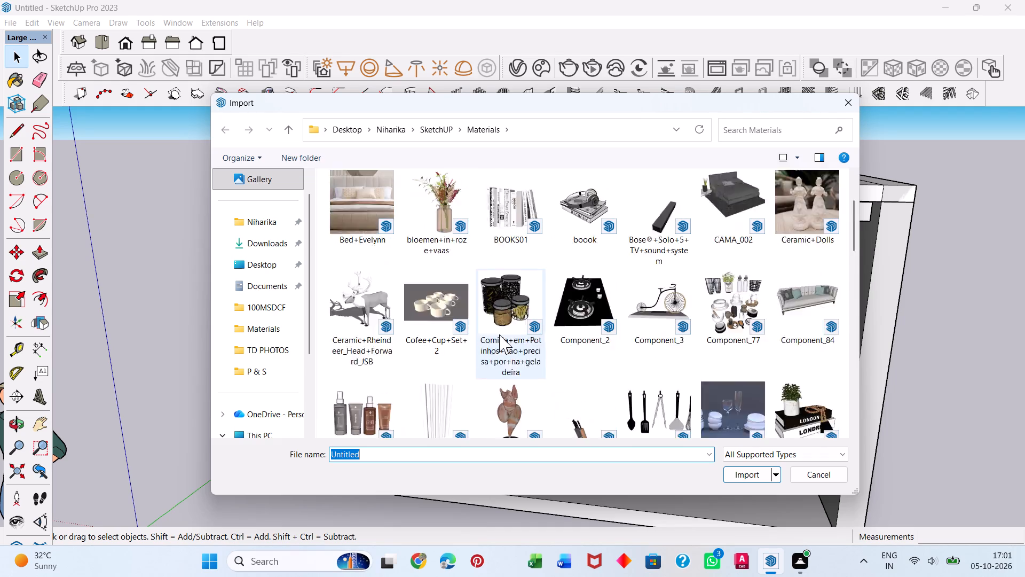
scroll(499, 334, "up", 5)
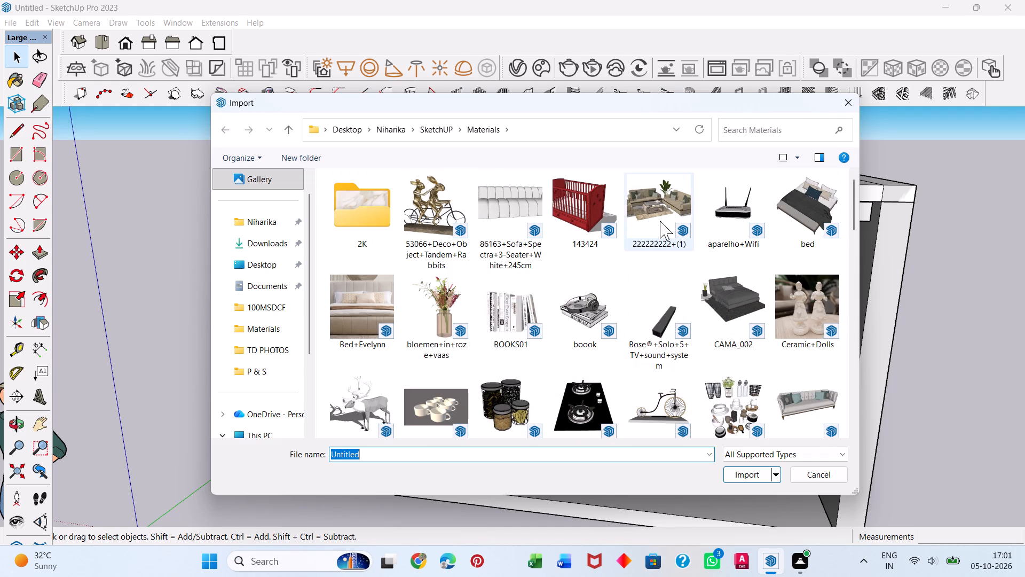
scroll(519, 327, "down", 2)
scroll(455, 278, "down", 3)
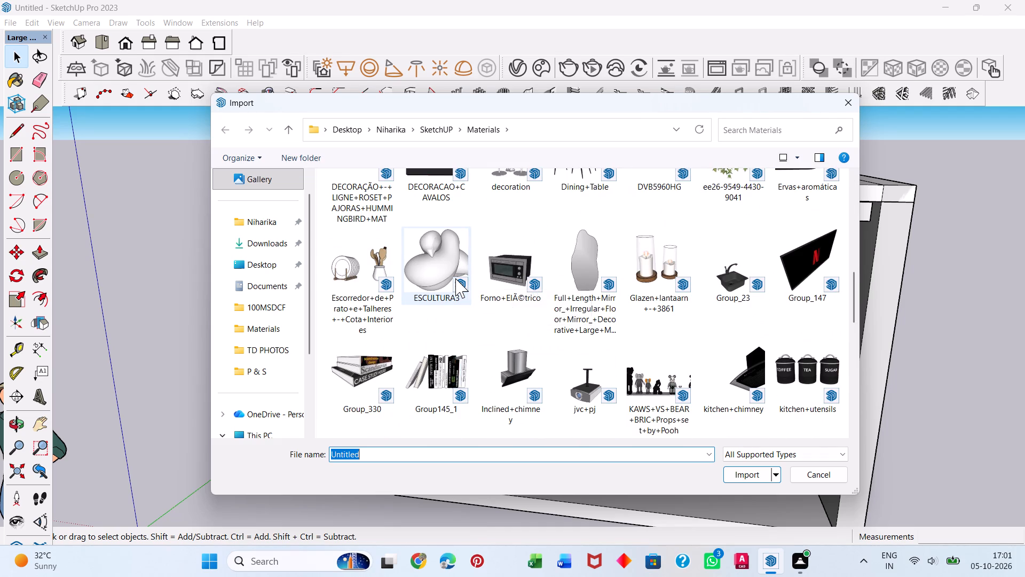
scroll(454, 279, "down", 1)
scroll(613, 348, "down", 4)
scroll(613, 348, "up", 2)
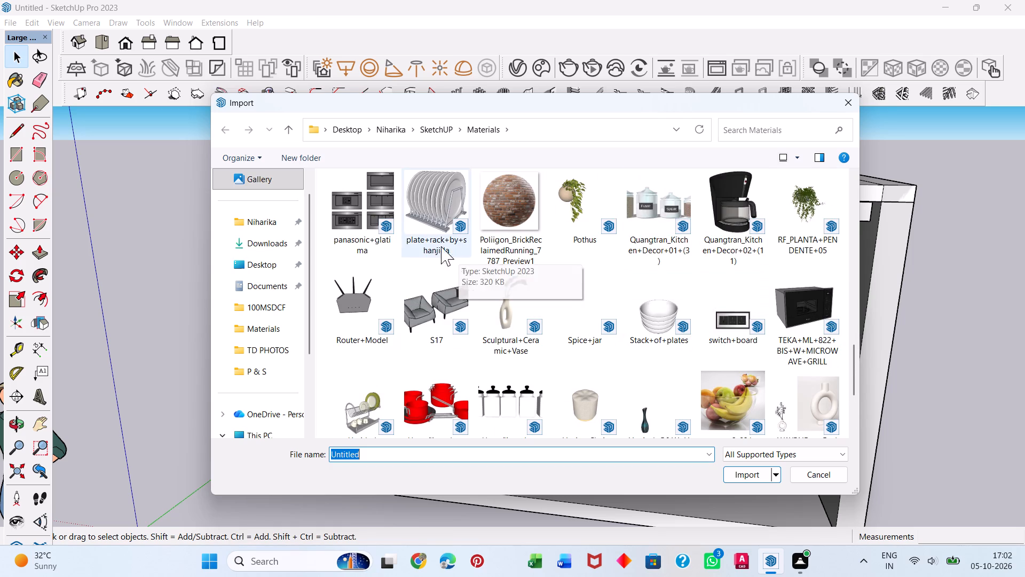
scroll(424, 298, "down", 2)
scroll(422, 322, "up", 4)
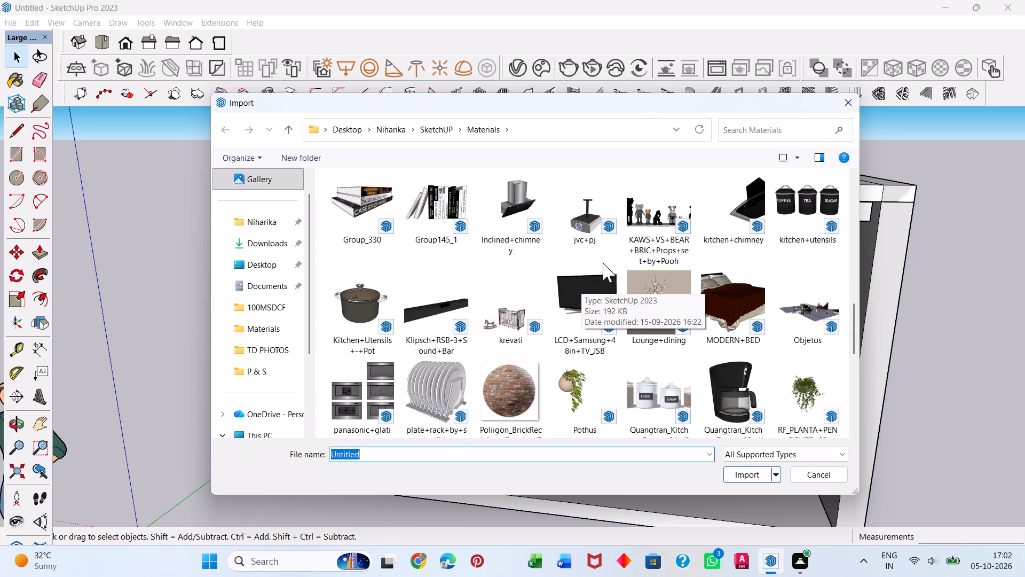
scroll(596, 252, "up", 2)
left_click(377, 420)
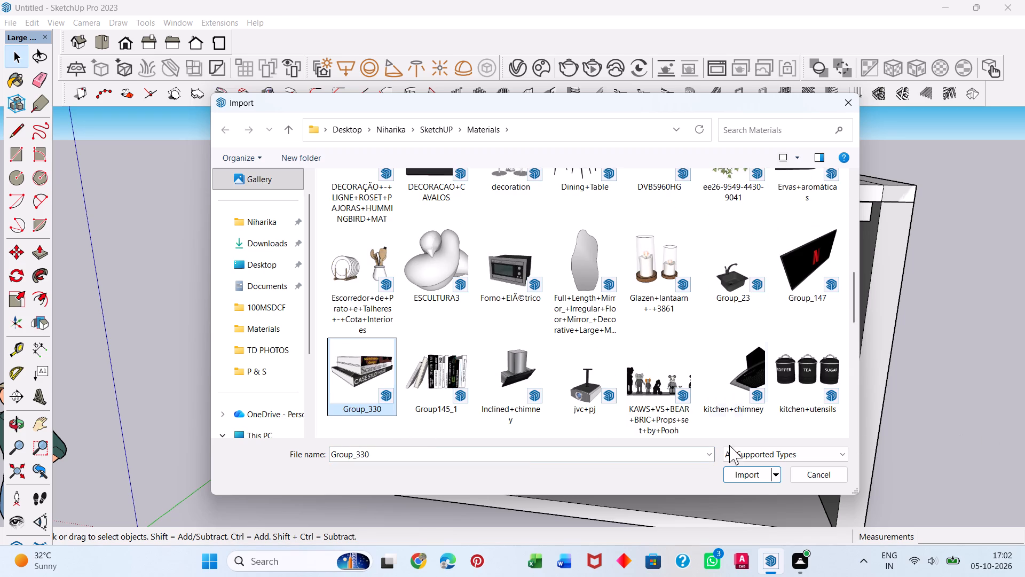
left_click(759, 477)
scroll(468, 296, "up", 3)
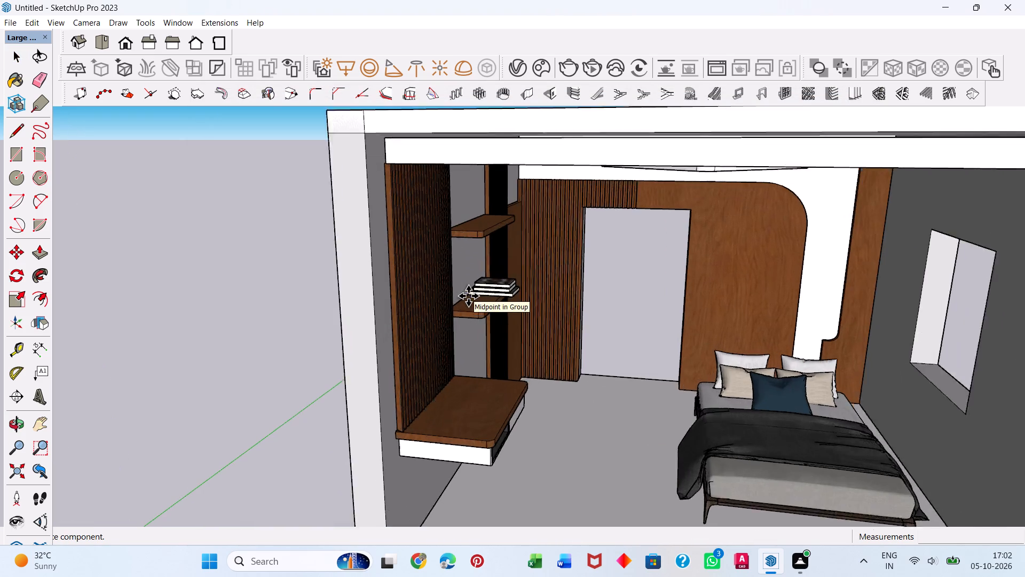
scroll(468, 296, "up", 5)
left_click(456, 314)
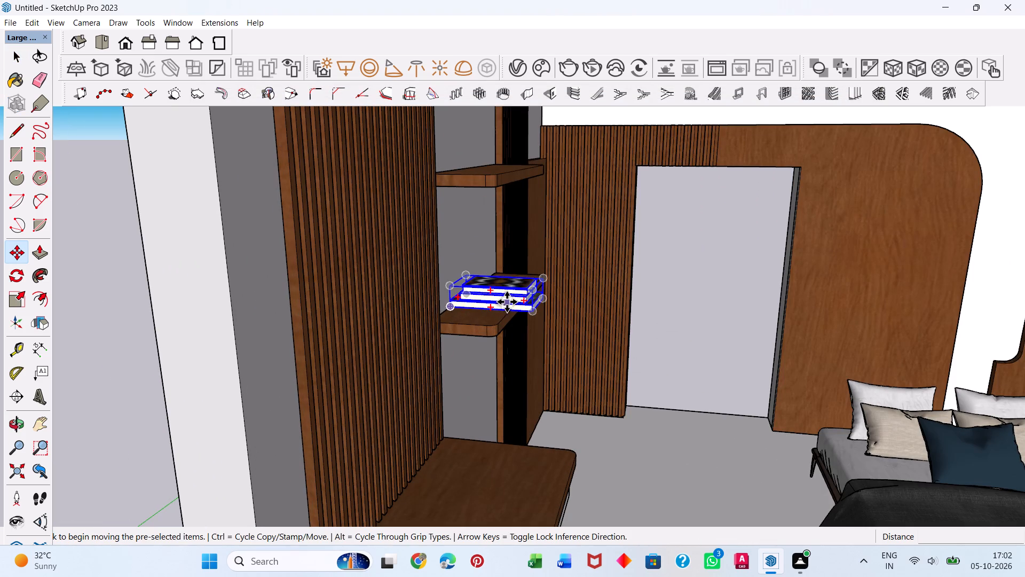
Scale the book stack along the red axis to about 0.67 so it fits the shelf's width.
key("s")
scroll(532, 298, "up", 3)
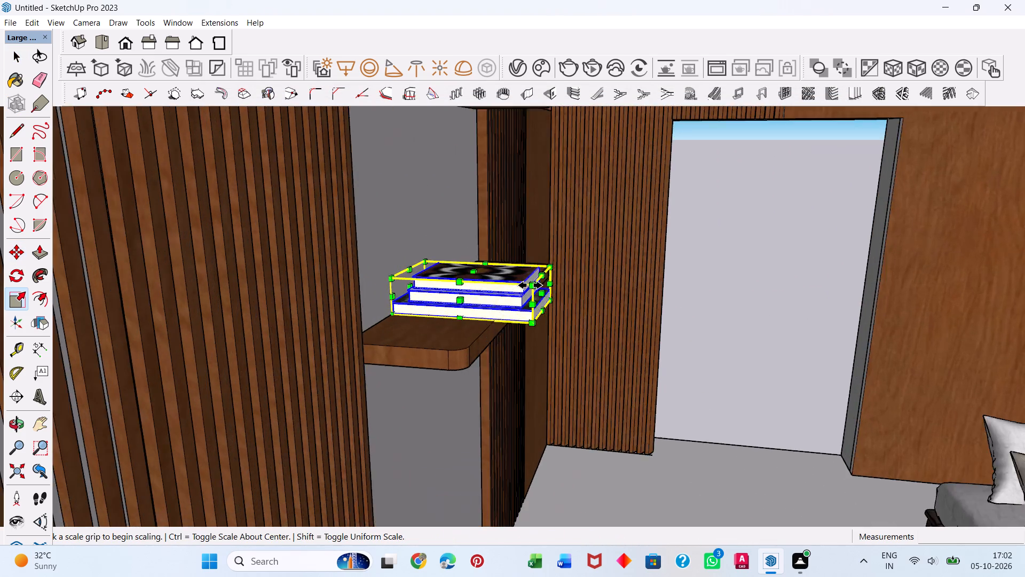
scroll(530, 285, "up", 7)
left_click_drag(551, 300, 482, 296)
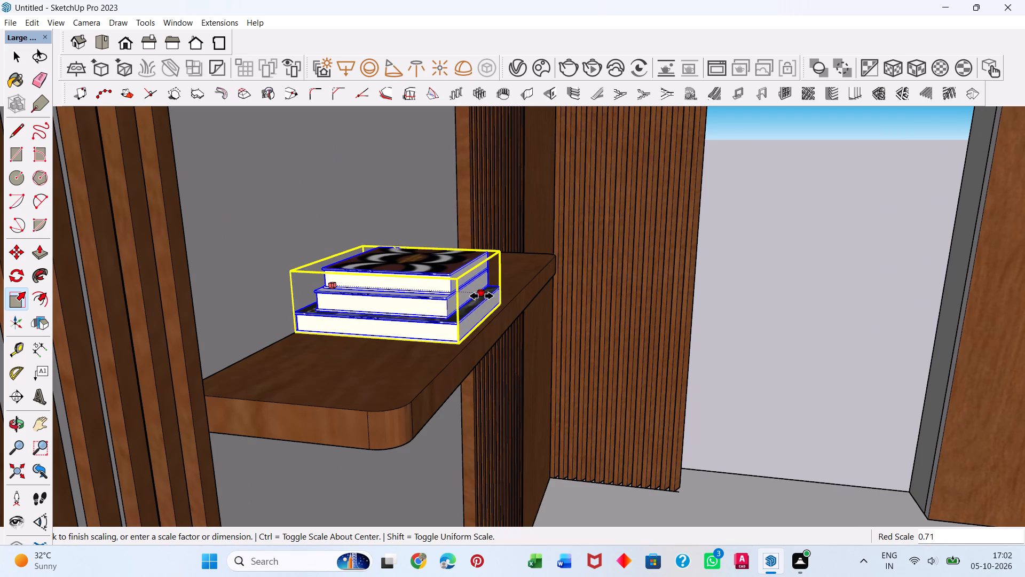
left_click_drag(482, 296, 474, 306)
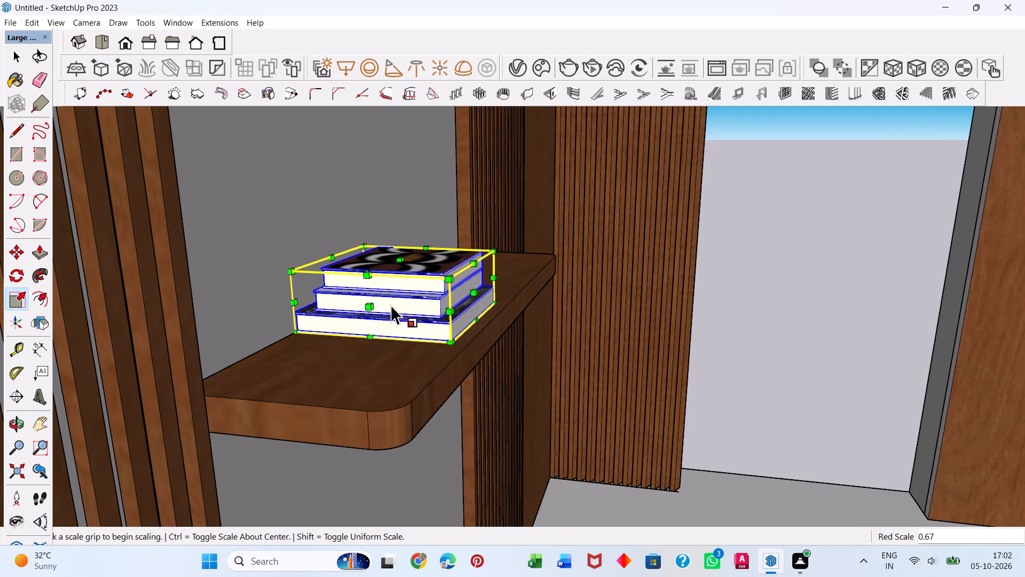
key("space")
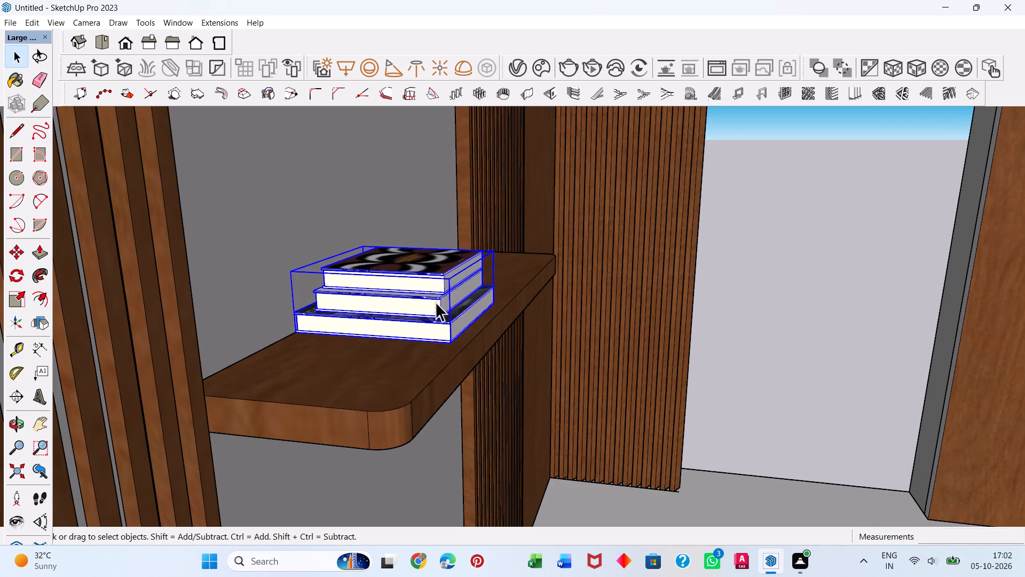
Import the Sculptural Ceramic Vase from the SketchUP Materials folder and place it on the upper wall shelf.
scroll(459, 244, "down", 10)
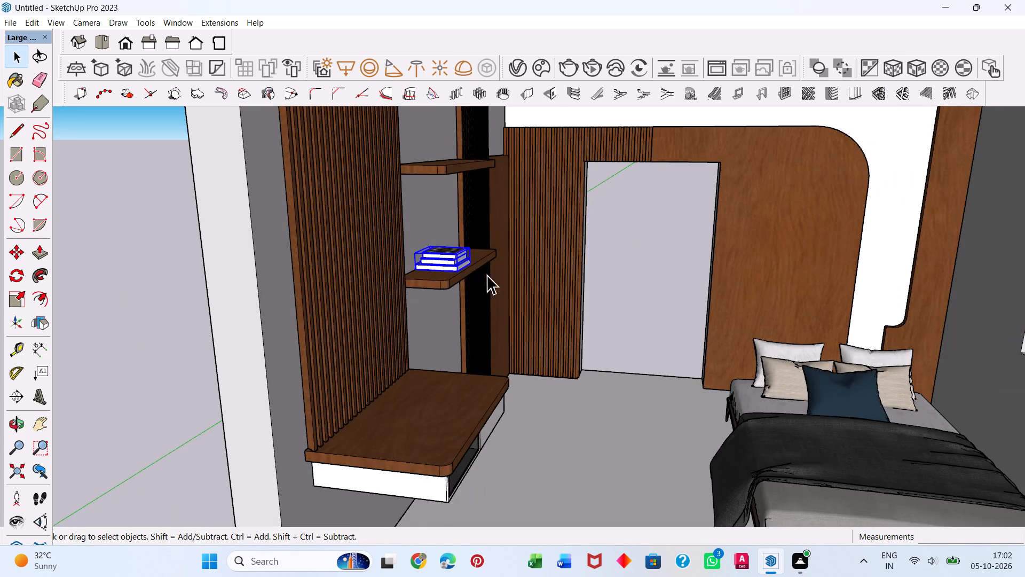
scroll(493, 273, "down", 3)
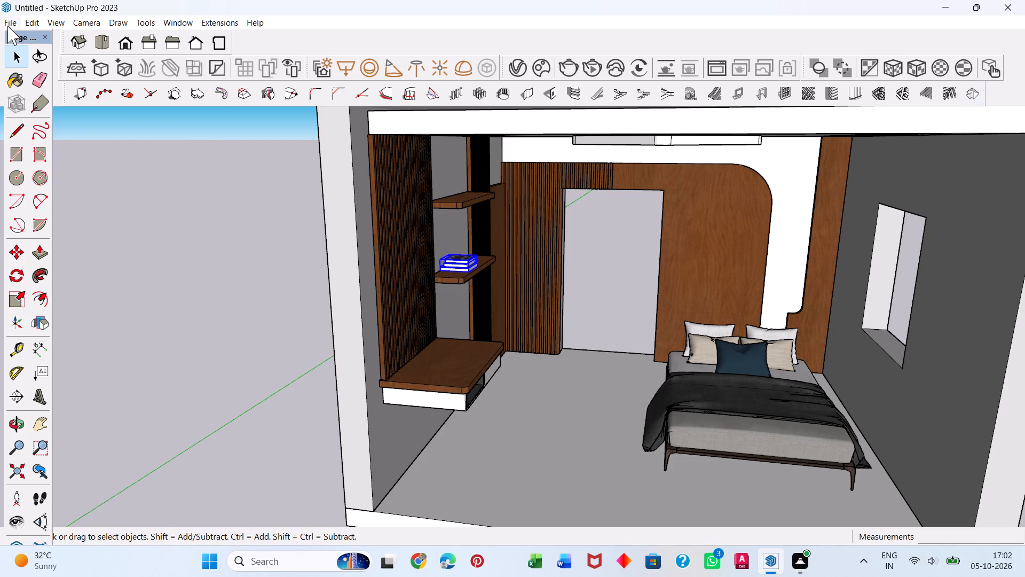
left_click(7, 26)
left_click(36, 229)
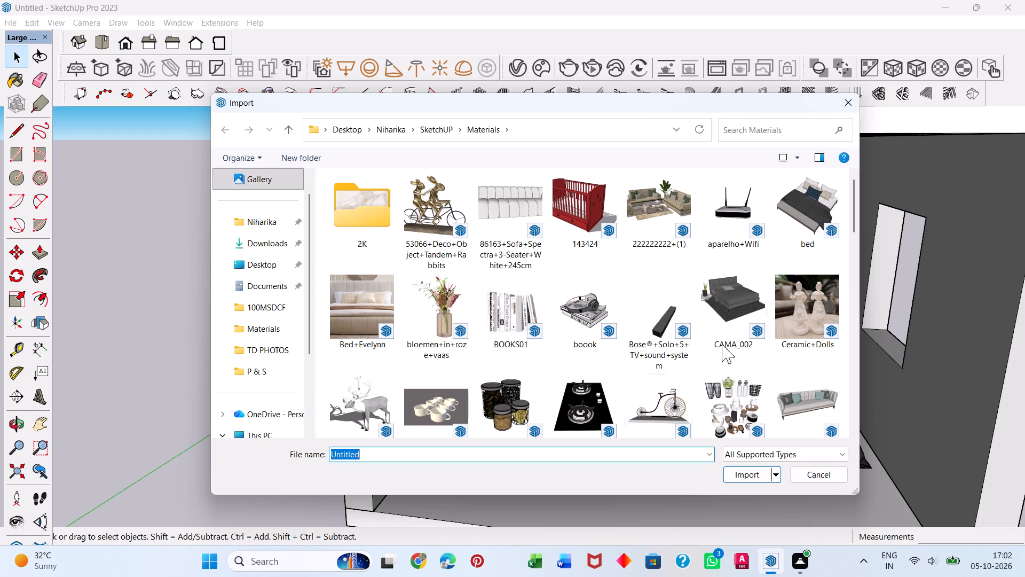
scroll(534, 309, "down", 3)
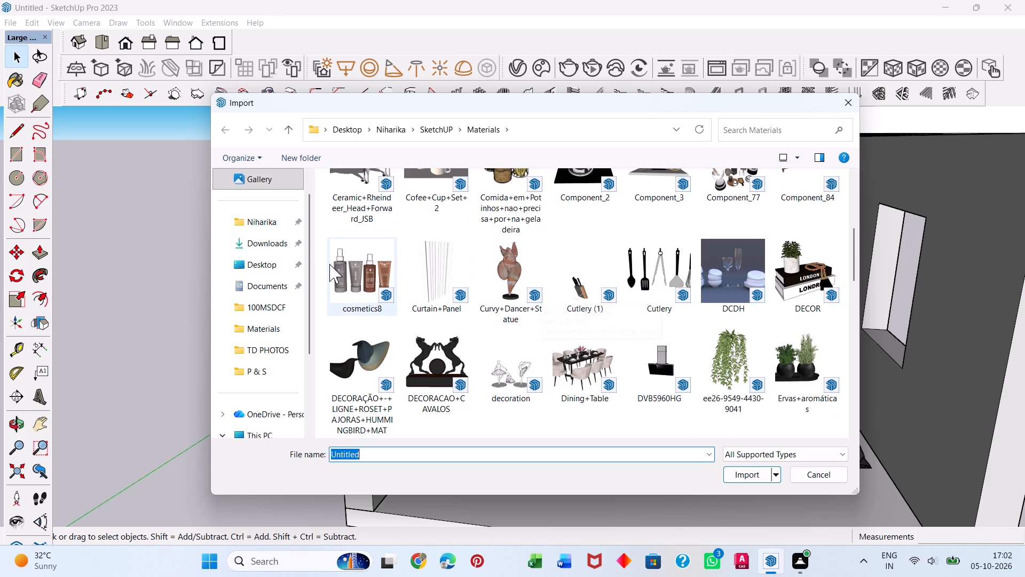
scroll(411, 171, "down", 3)
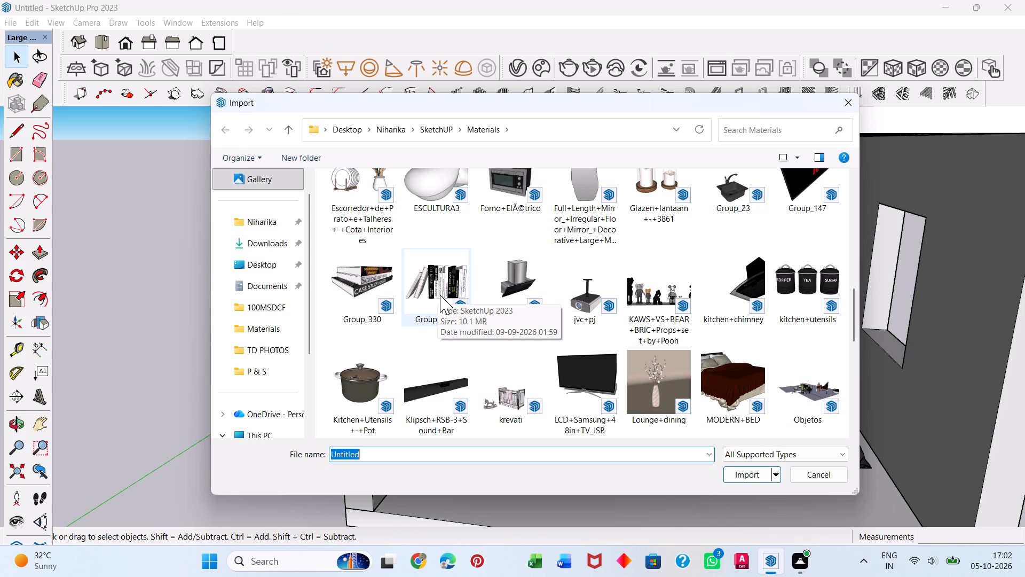
scroll(746, 364, "down", 3)
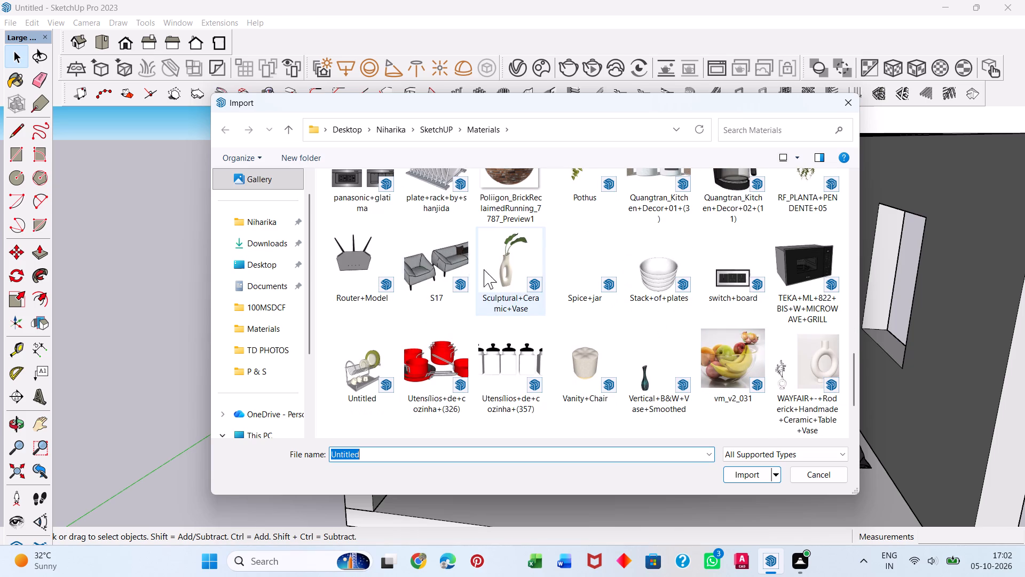
left_click(508, 263)
left_click(747, 471)
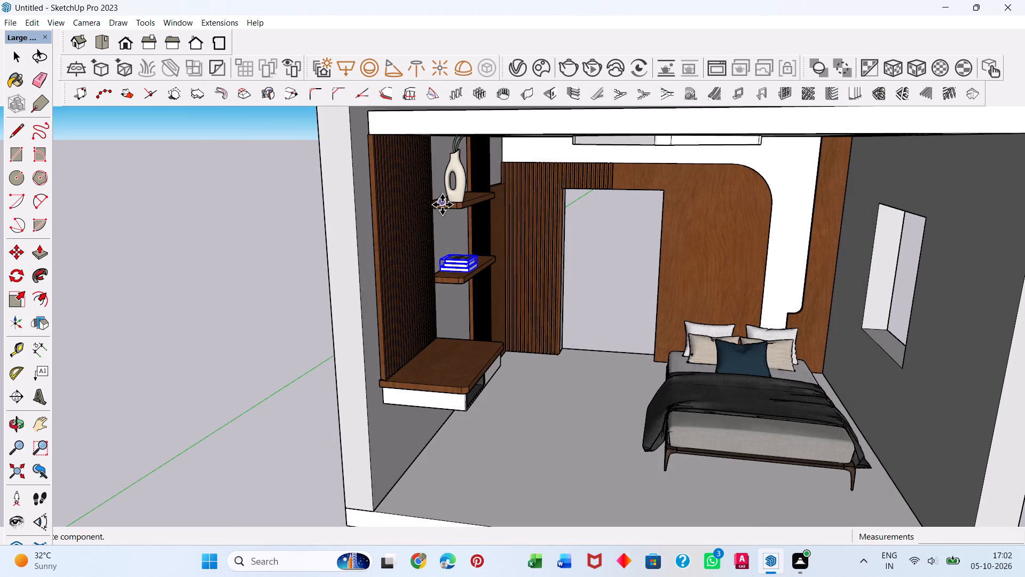
scroll(443, 204, "up", 13)
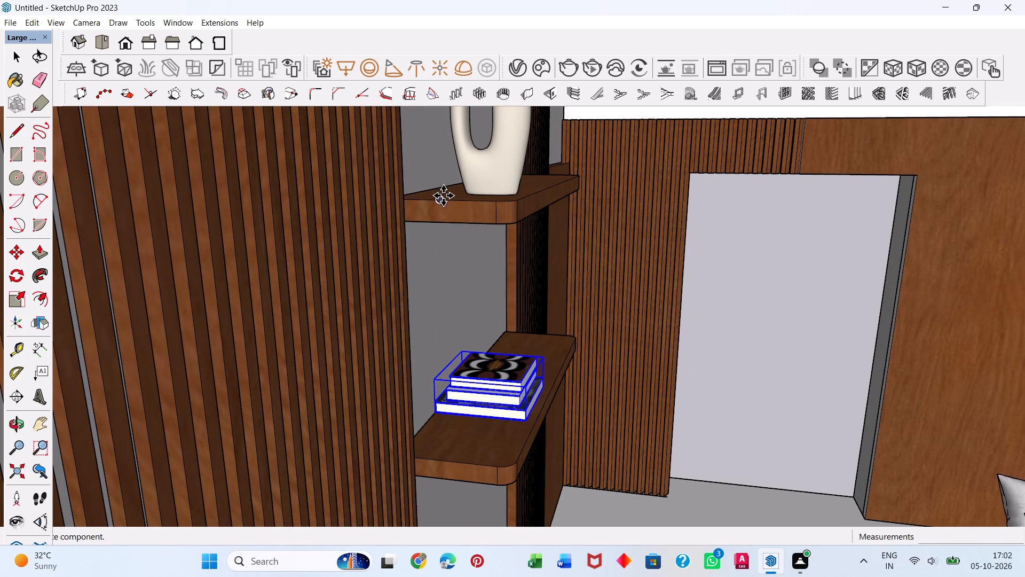
left_click(438, 190)
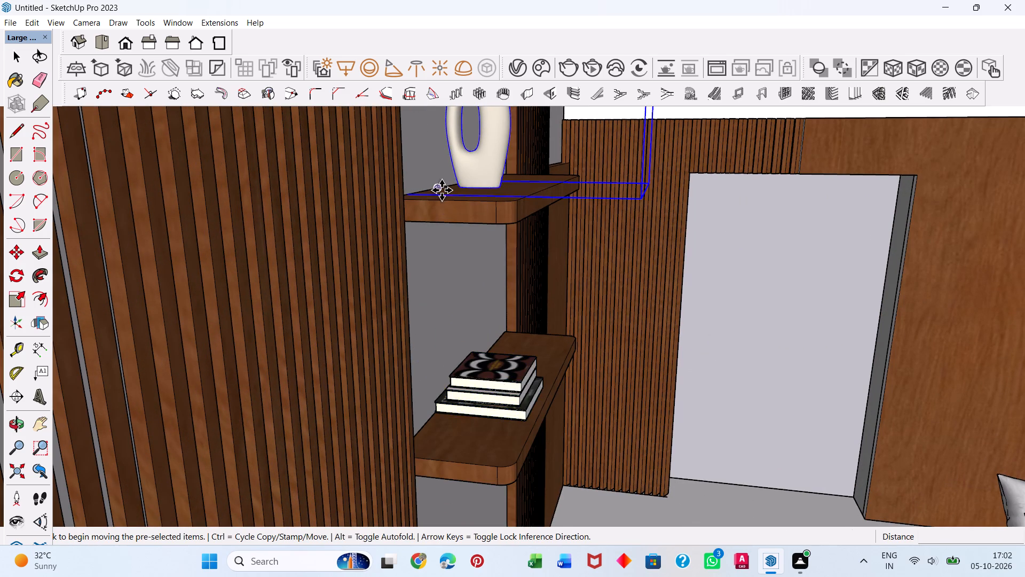
scroll(487, 180, "up", 3)
scroll(487, 186, "down", 19)
scroll(487, 191, "down", 2)
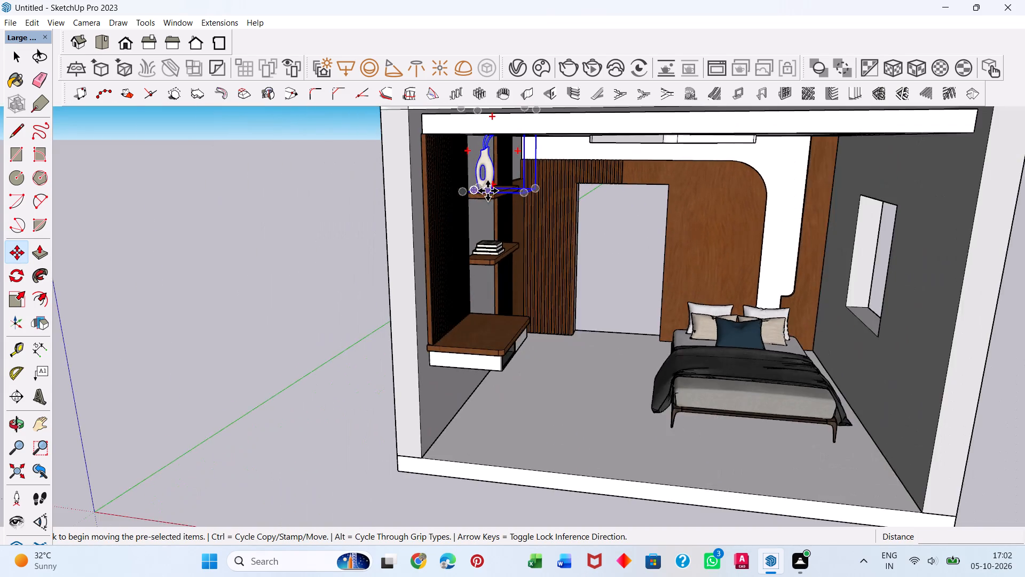
Reduce the ceramic vase's height along the blue axis, scaling it to about 0.67 and again to about 0.84.
middle_click_drag(501, 180, 480, 157)
scroll(500, 174, "up", 1)
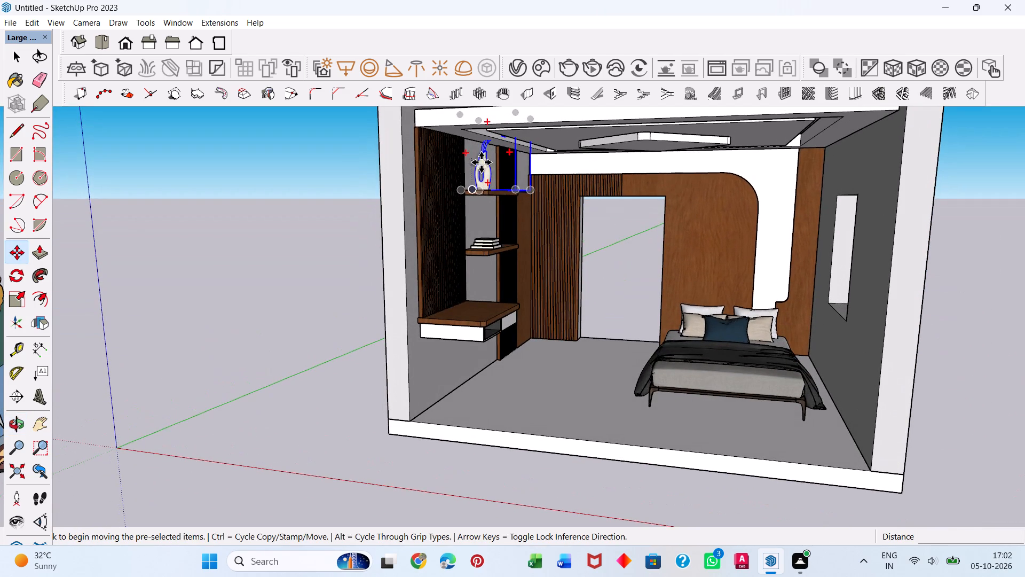
key("s")
scroll(484, 147, "up", 1)
middle_click_drag(490, 157, 491, 256)
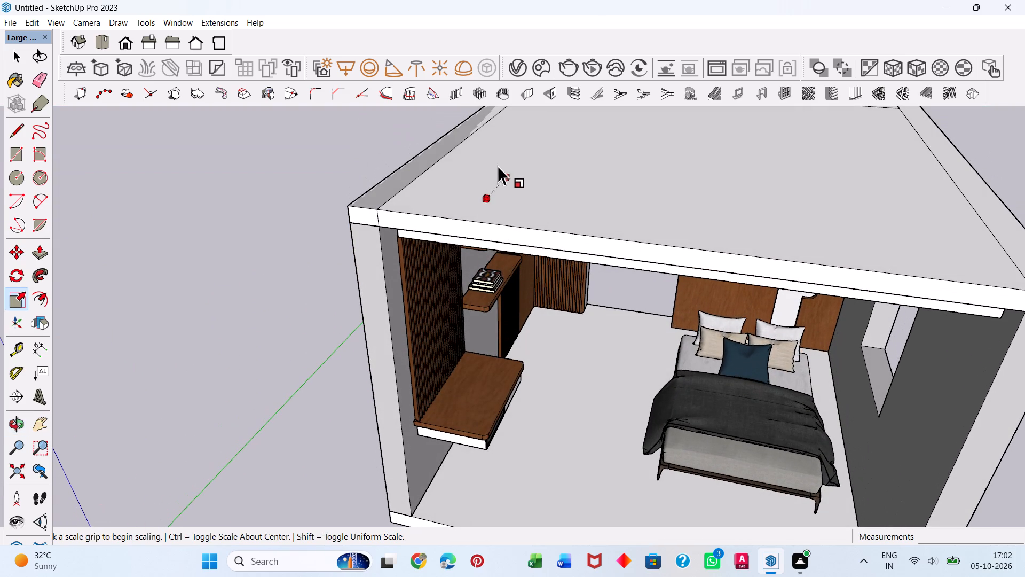
middle_click_drag(500, 258, 444, 129)
scroll(468, 176, "up", 1)
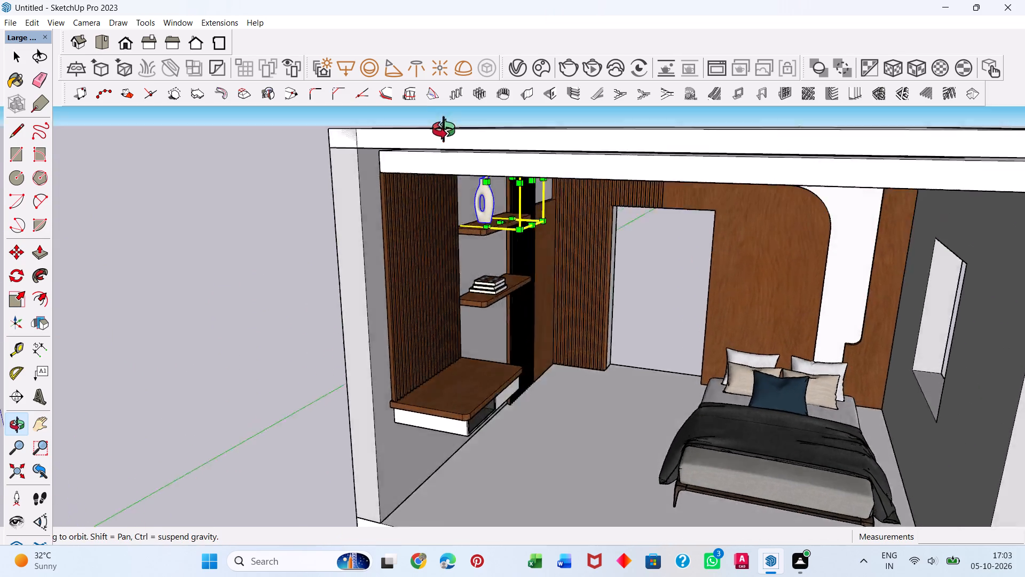
middle_click_drag(444, 129, 427, 103)
scroll(522, 231, "up", 8)
middle_click_drag(486, 220, 487, 267)
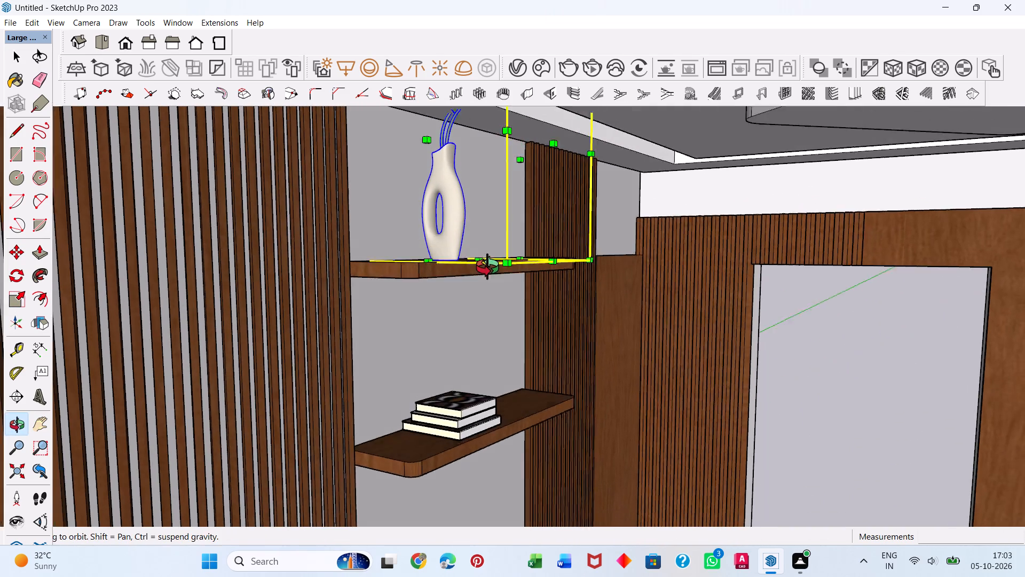
middle_click_drag(487, 267, 490, 287)
left_click_drag(482, 288, 472, 221)
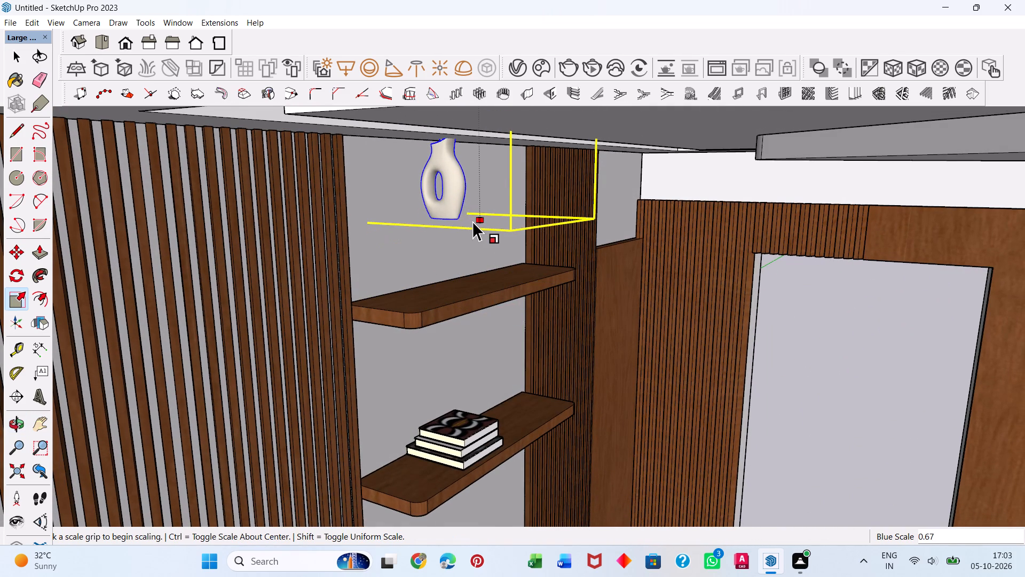
scroll(472, 221, "down", 15)
scroll(469, 225, "up", 13)
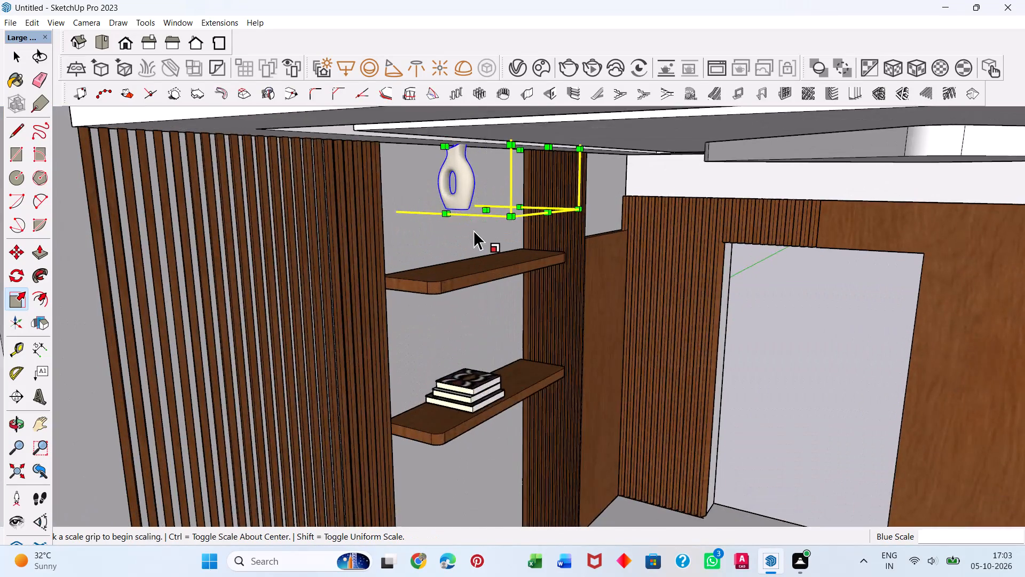
scroll(474, 230, "up", 2)
left_click_drag(495, 197, 494, 166)
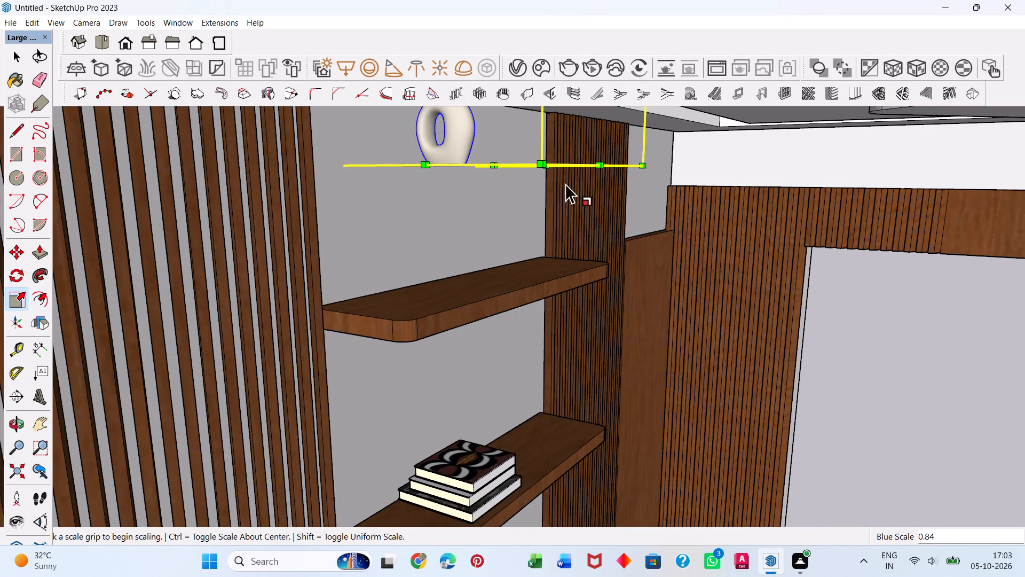
Move the shortened vase down to the upper wall shelf's level and shift it along the red axis toward the shelf.
middle_click_drag(561, 209, 550, 220)
key("space")
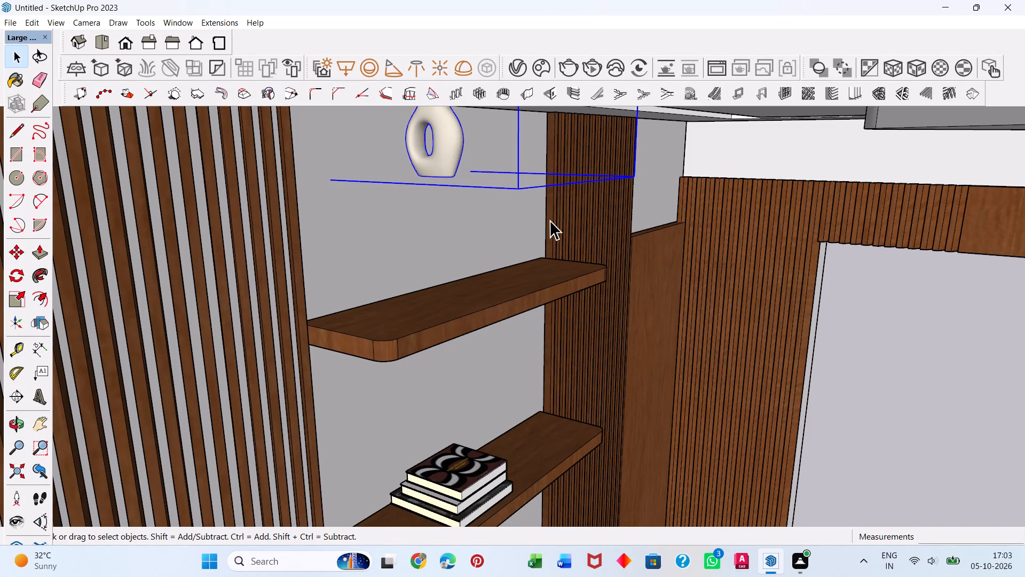
type("m")
left_click(522, 190)
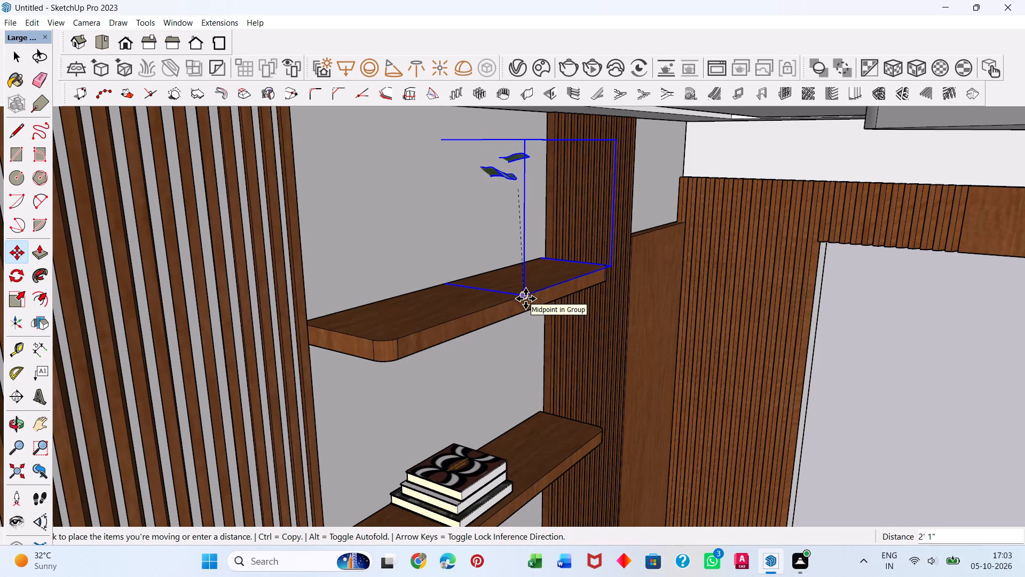
left_click(525, 299)
left_click(527, 295)
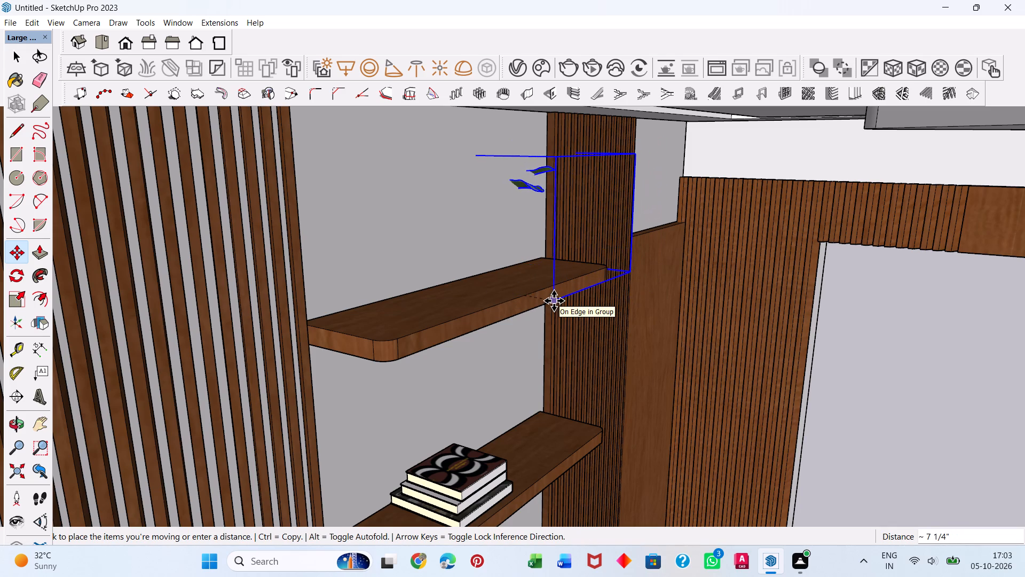
key("Right")
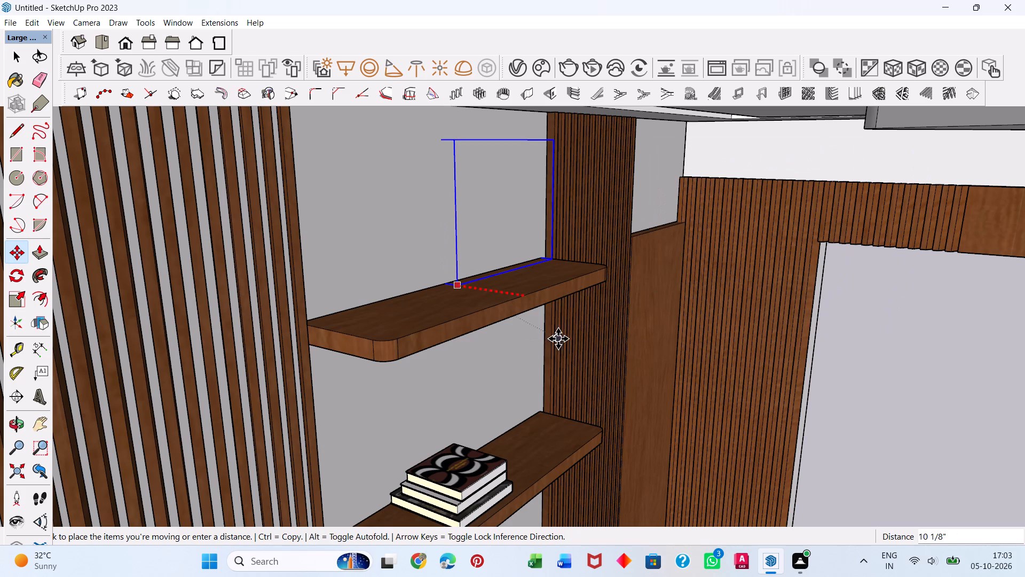
left_click(597, 355)
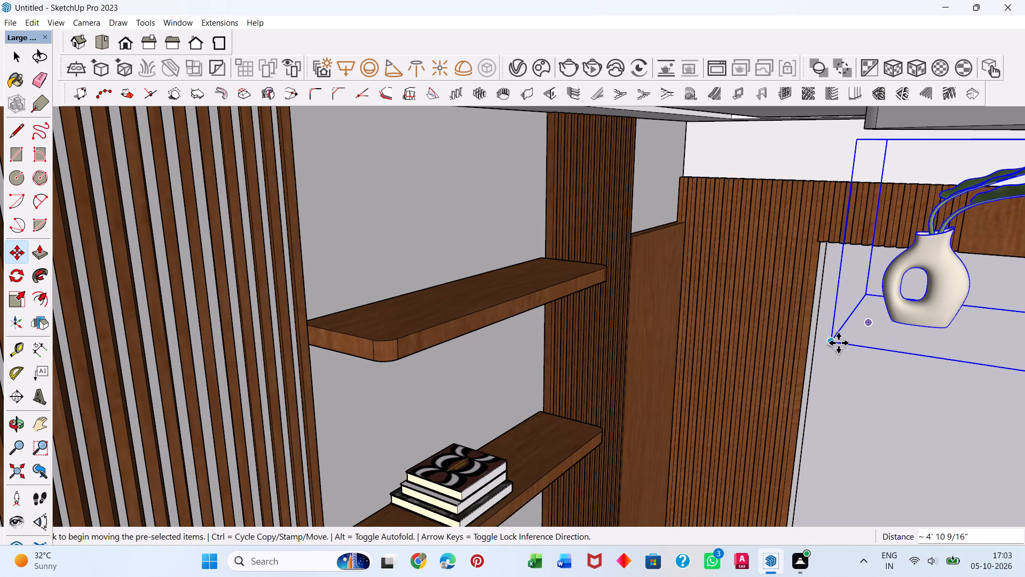
left_click(834, 343)
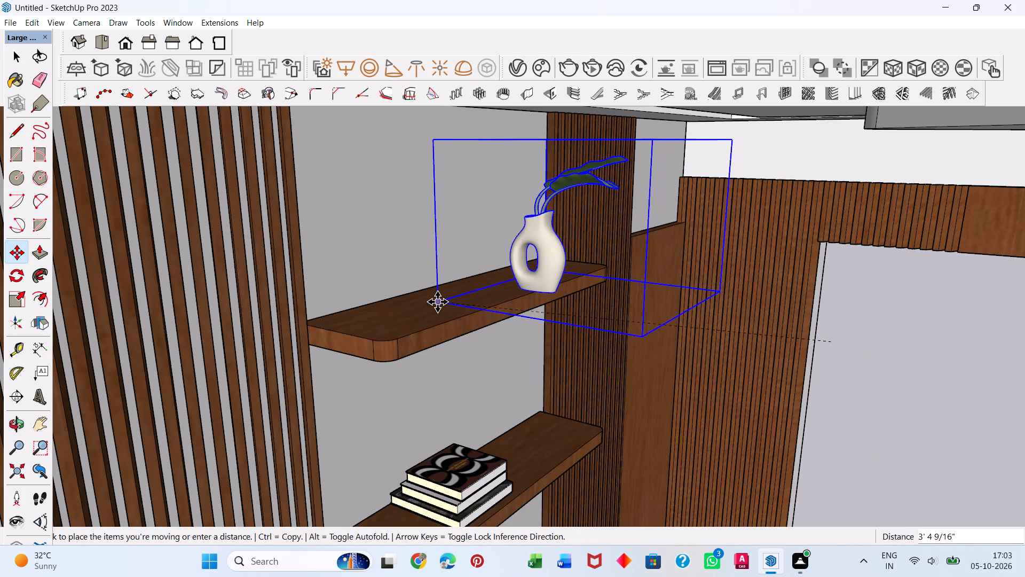
left_click(437, 301)
Move the vase about 1' 2 1/2" by its bounding-box corner to the upper shelf's corner beside the slatted panel, and deselect it.
middle_click_drag(498, 290, 629, 229)
scroll(612, 241, "up", 7)
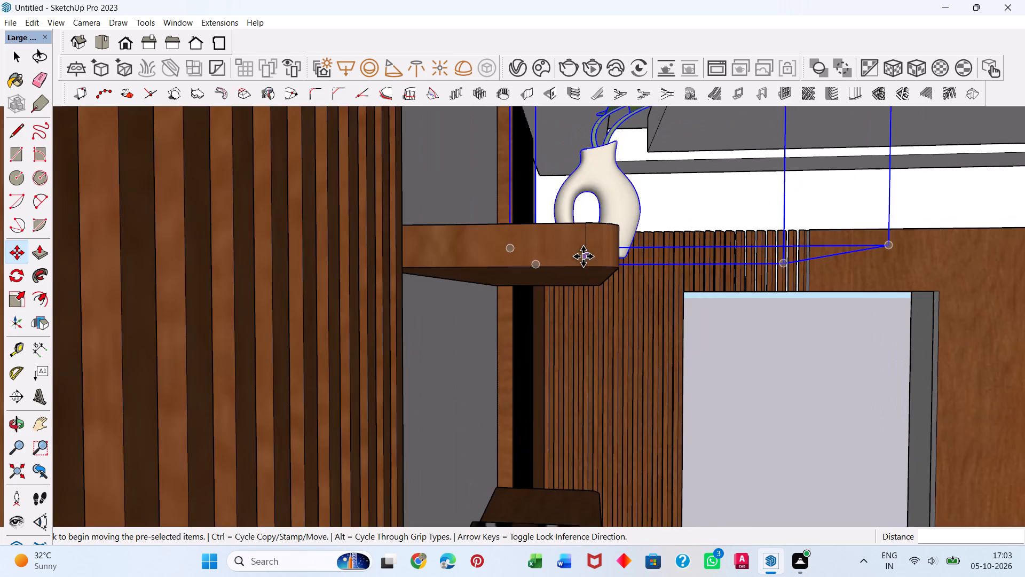
scroll(583, 256, "up", 3)
middle_click_drag(579, 258, 569, 318)
scroll(569, 306, "down", 1)
scroll(540, 208, "up", 10)
middle_click(613, 212)
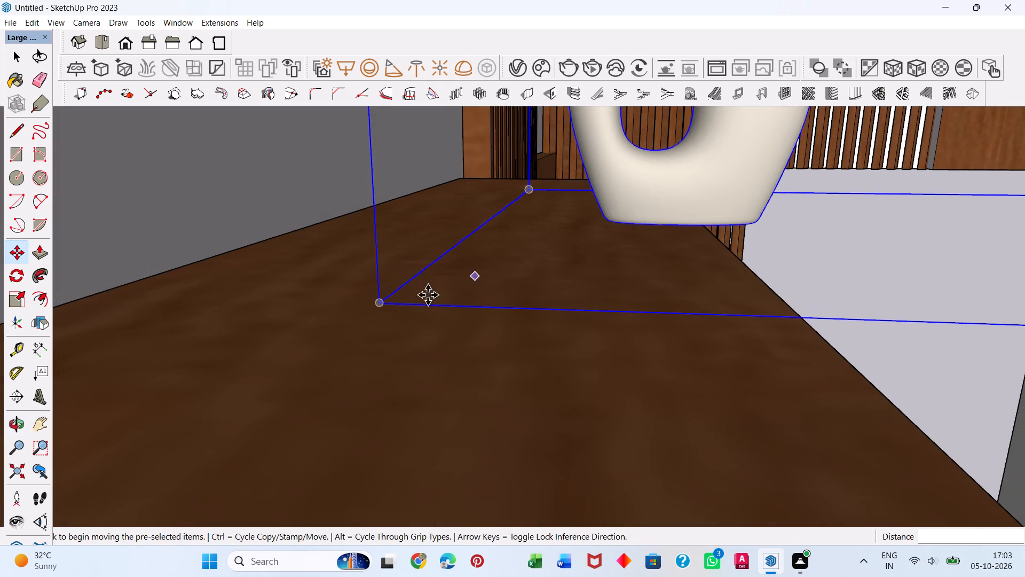
scroll(410, 280, "down", 16)
left_click(417, 277)
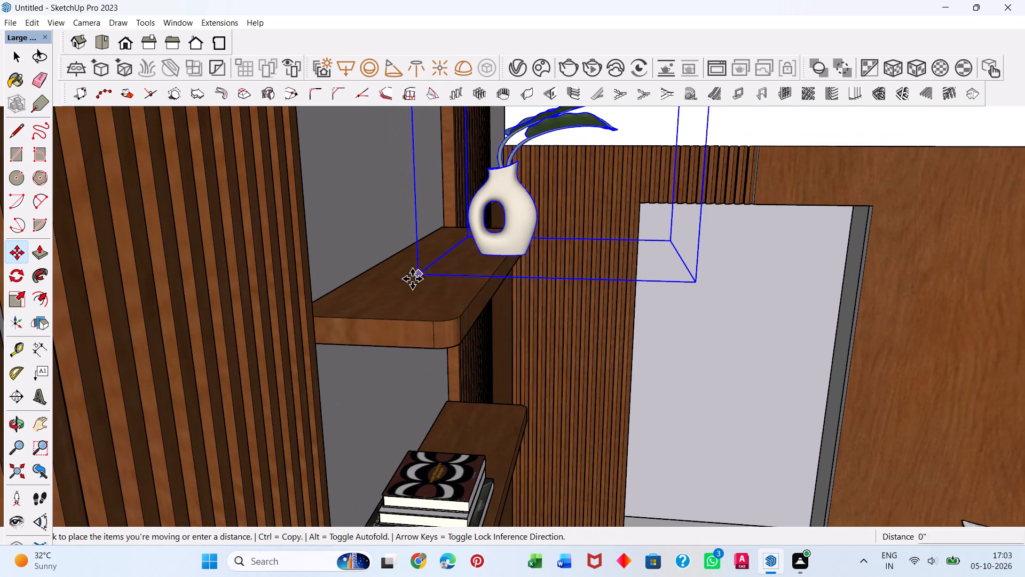
left_click(317, 312)
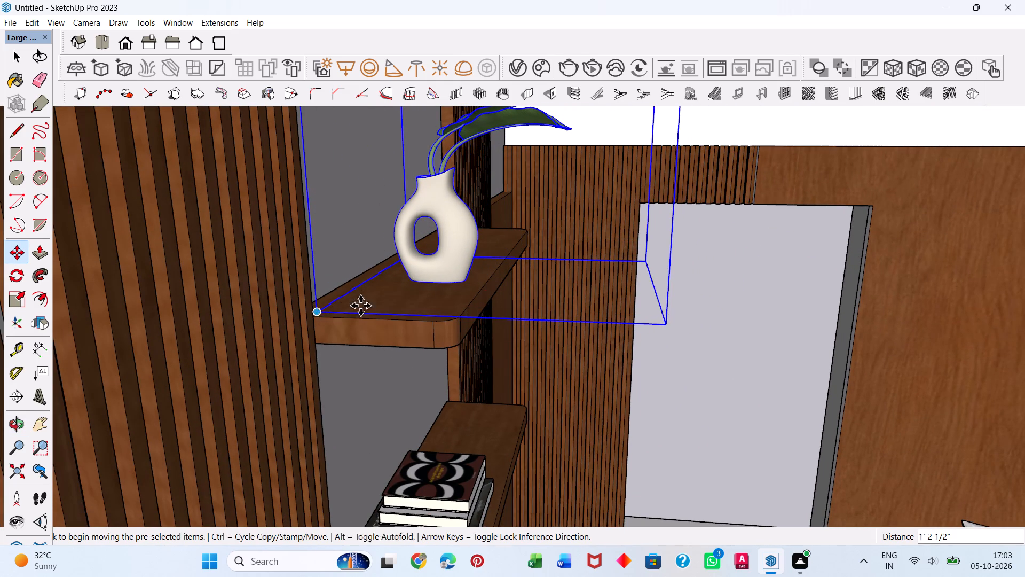
scroll(429, 285, "down", 8)
middle_click_drag(556, 301, 415, 273)
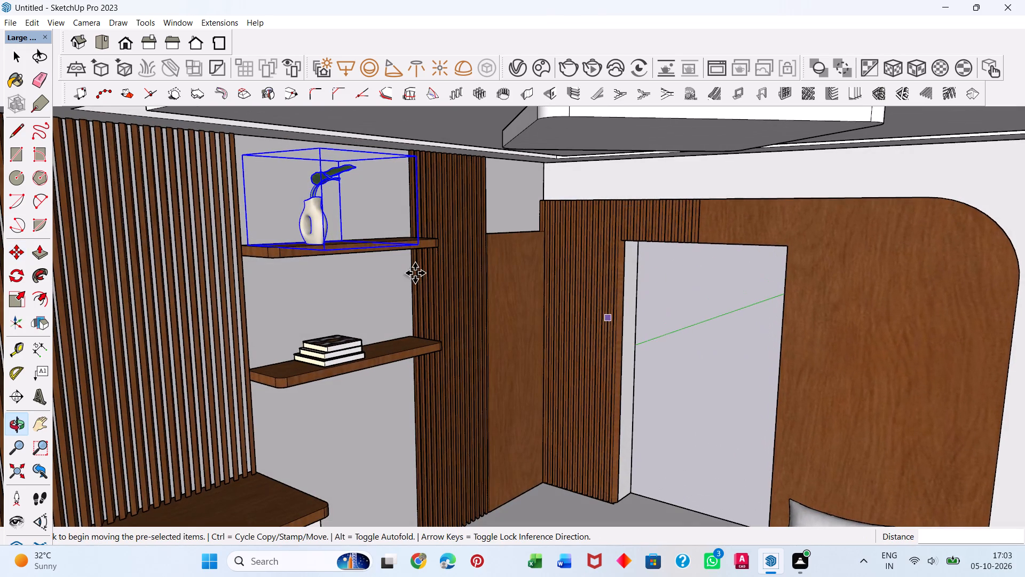
key("space")
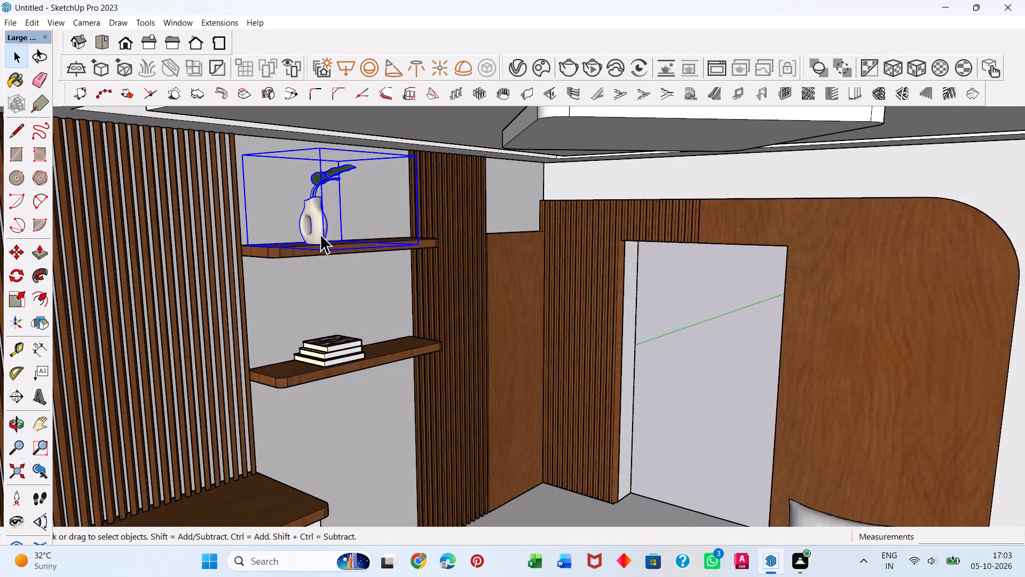
key("Escape")
key("Escape")
key("space")
left_click(722, 377)
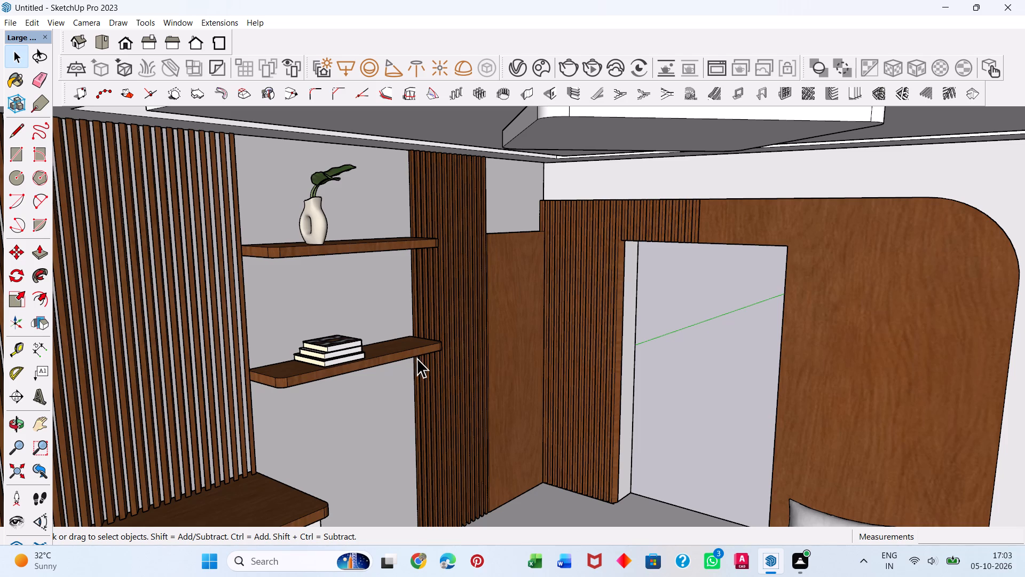
Import the Dining+Table model from the SketchUP Materials folder.
left_click(7, 23)
left_click(51, 225)
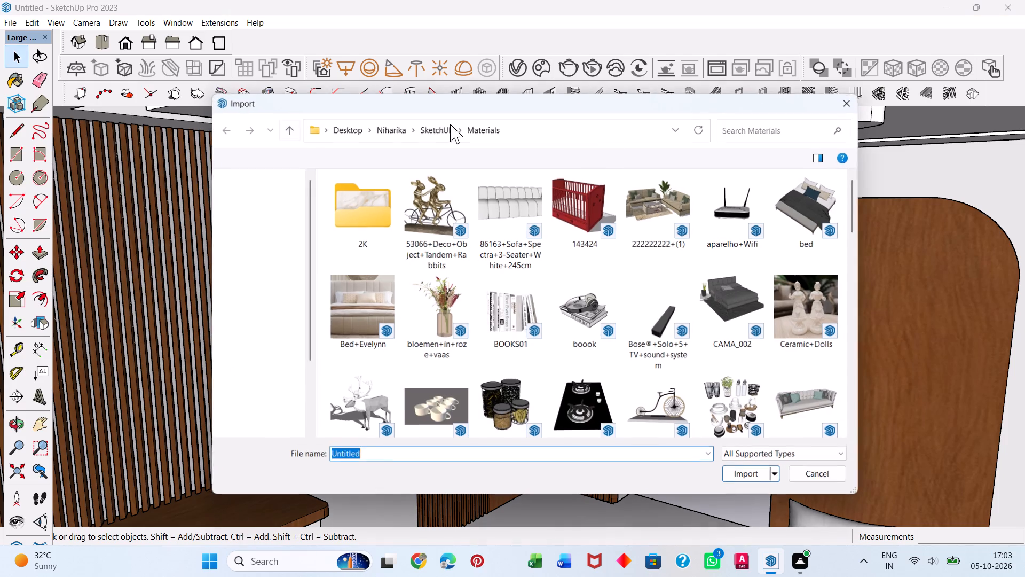
left_click(435, 131)
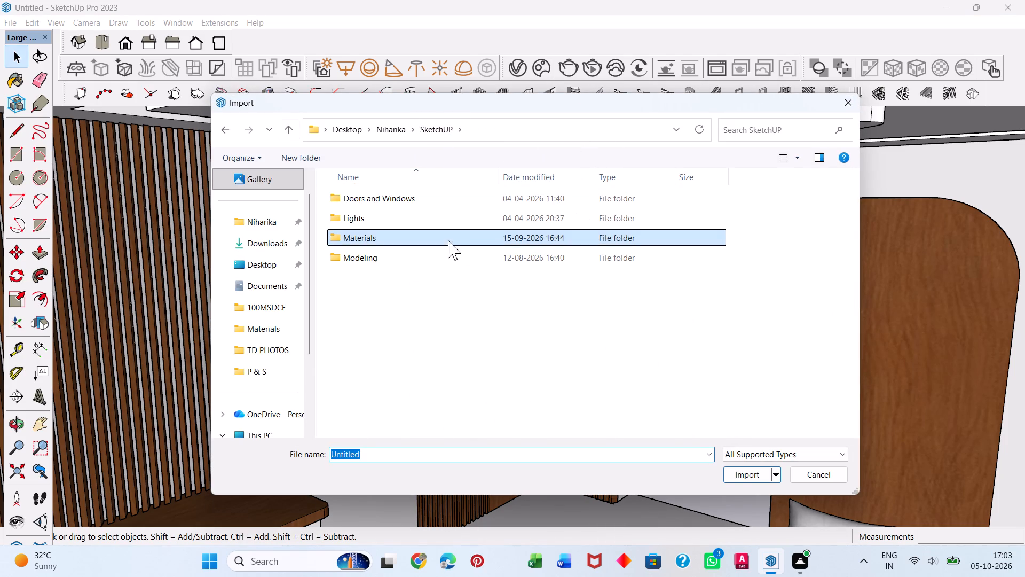
double_click(422, 234)
double_click(360, 205)
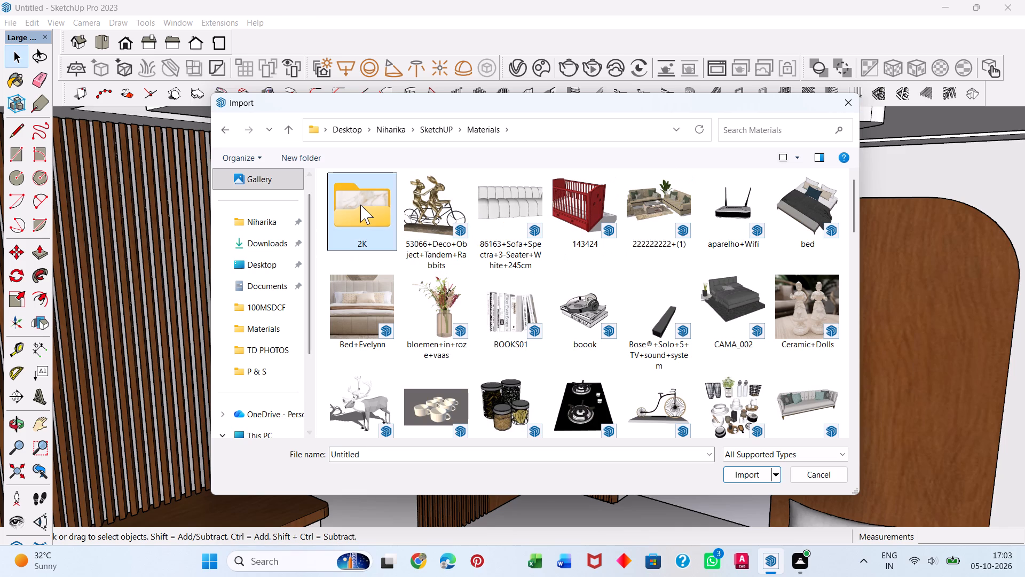
left_click(472, 124)
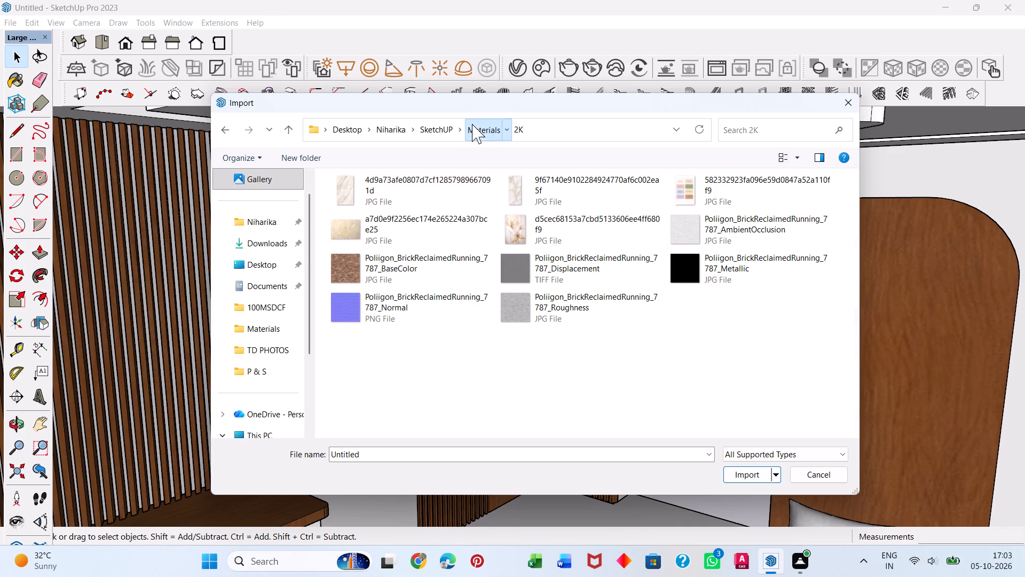
scroll(717, 218, "down", 10)
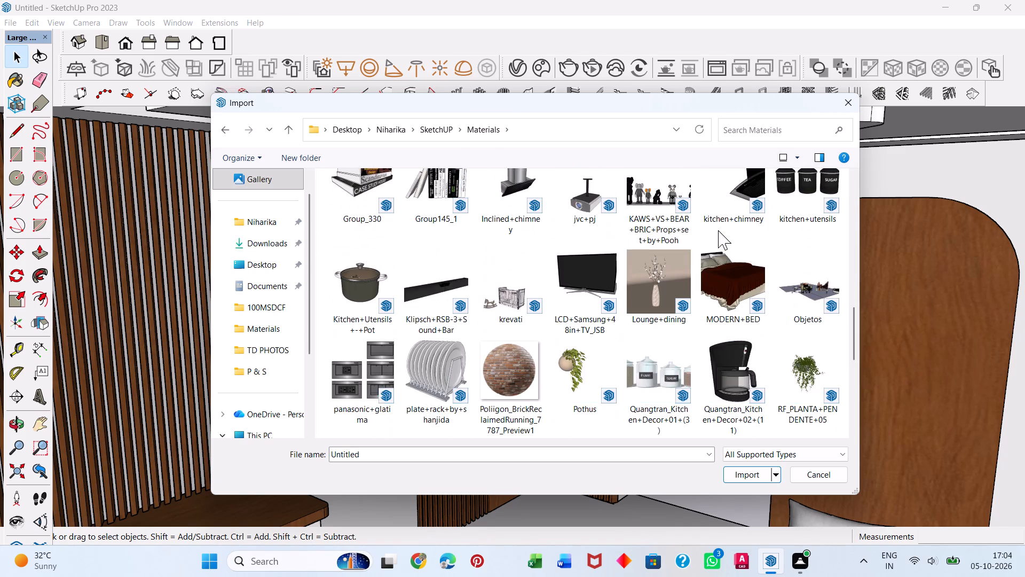
scroll(718, 230, "down", 4)
scroll(449, 373, "up", 2)
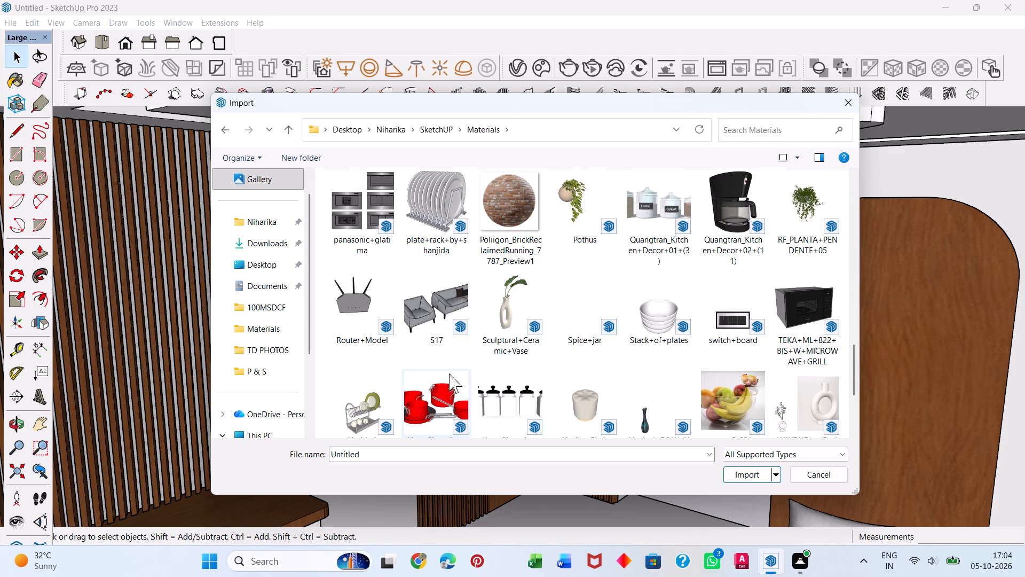
scroll(398, 276, "up", 2)
scroll(726, 271, "up", 2)
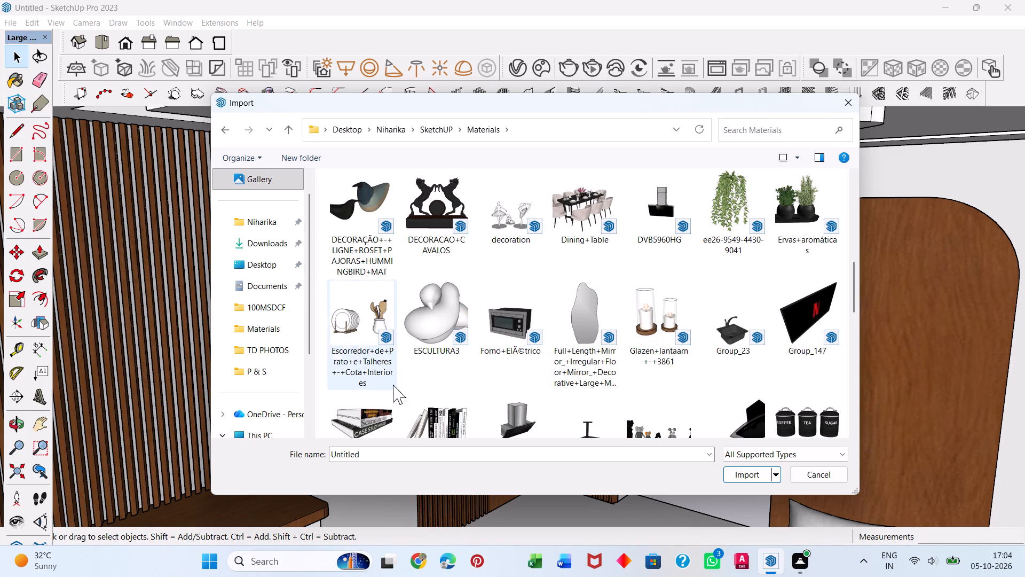
scroll(489, 418, "down", 2)
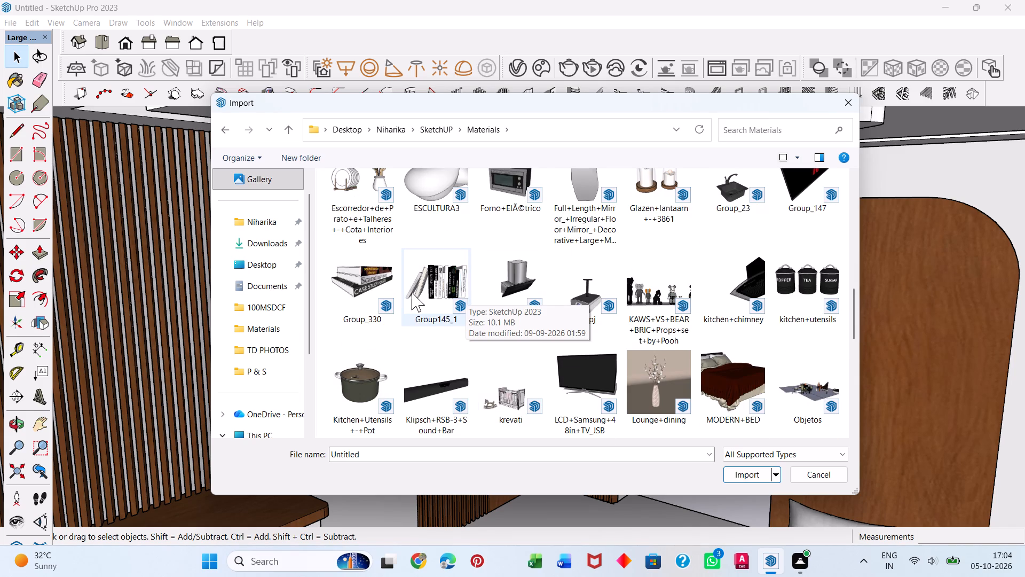
scroll(650, 256, "up", 2)
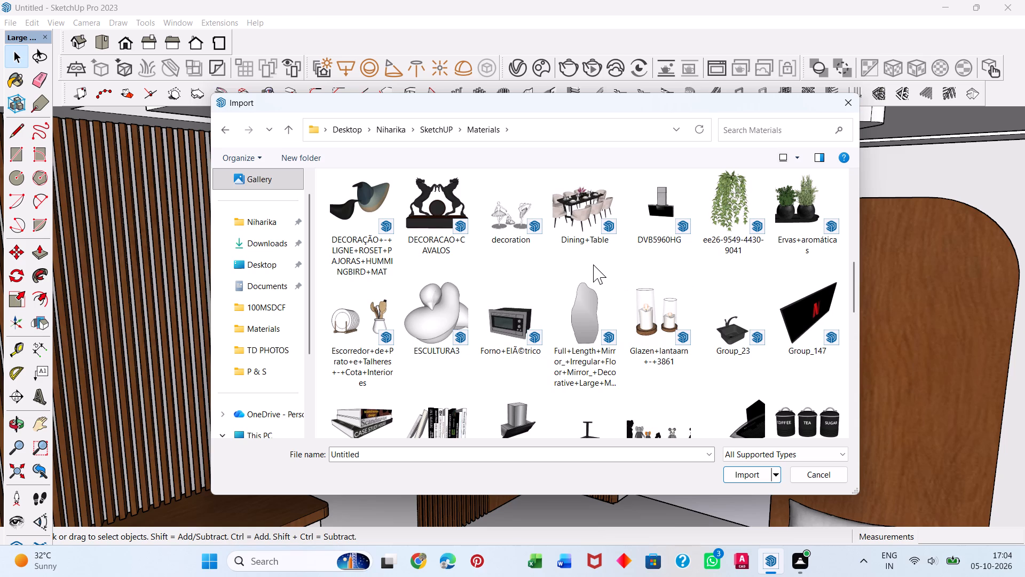
scroll(599, 276, "up", 2)
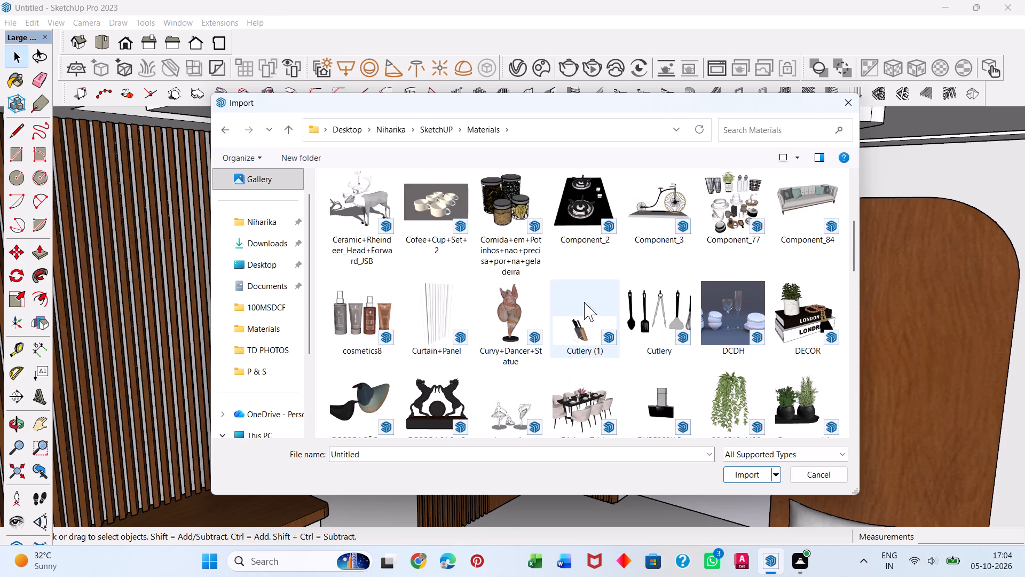
left_click(588, 408)
left_click(740, 472)
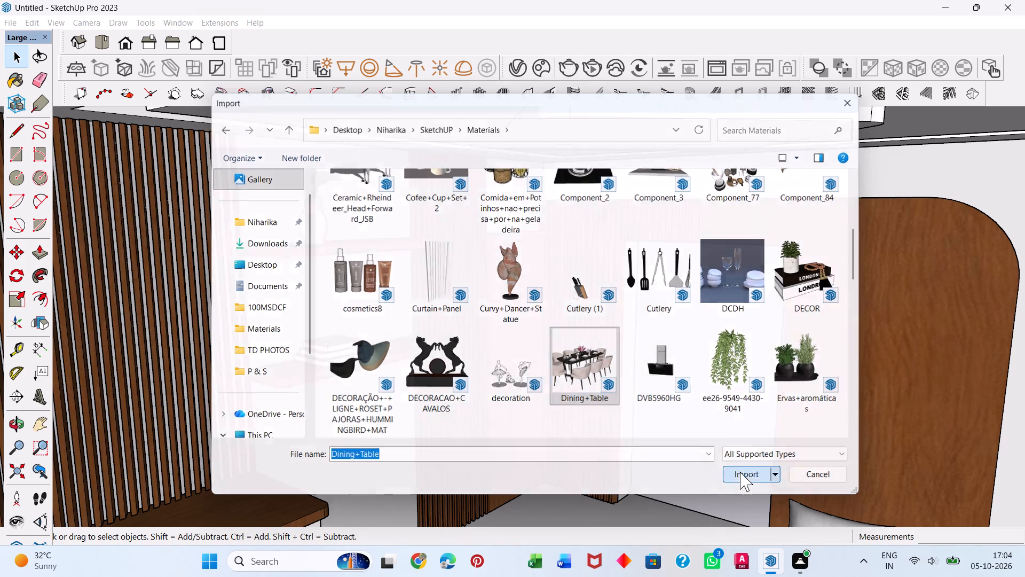
Place the imported dining set outside the room, beyond the wall with the window.
scroll(651, 400, "down", 2)
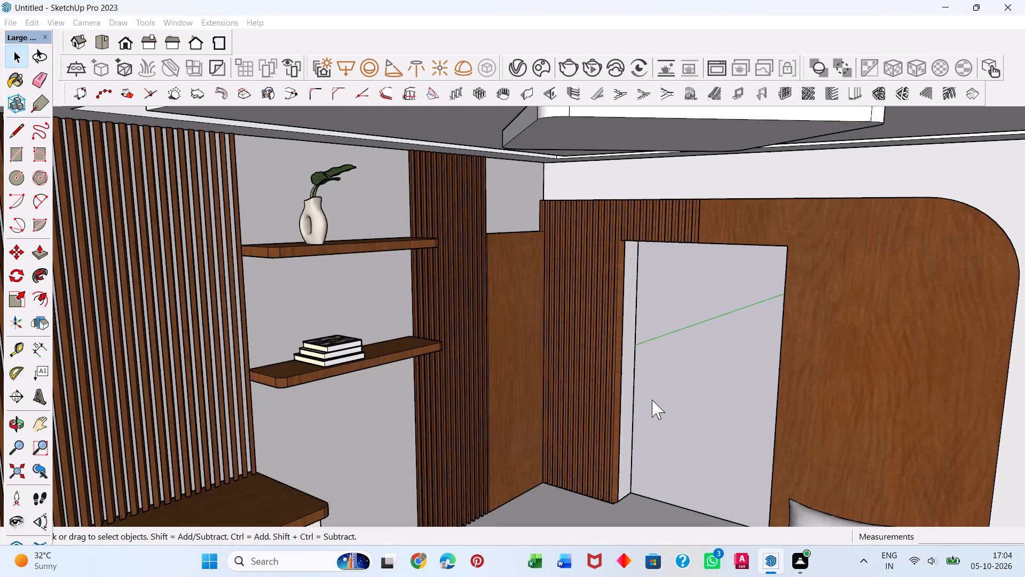
scroll(652, 400, "down", 2)
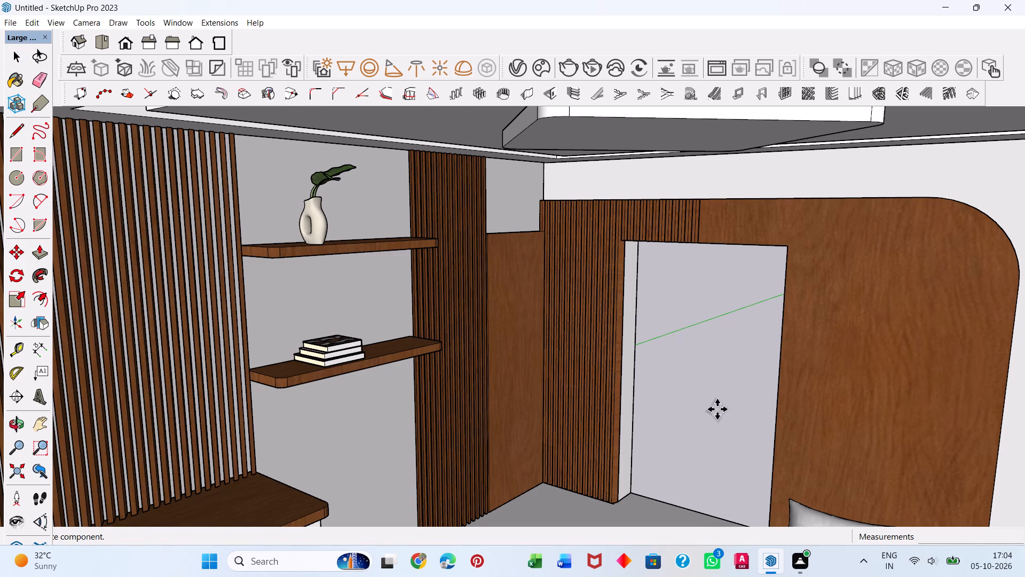
scroll(717, 409, "down", 9)
scroll(674, 414, "down", 6)
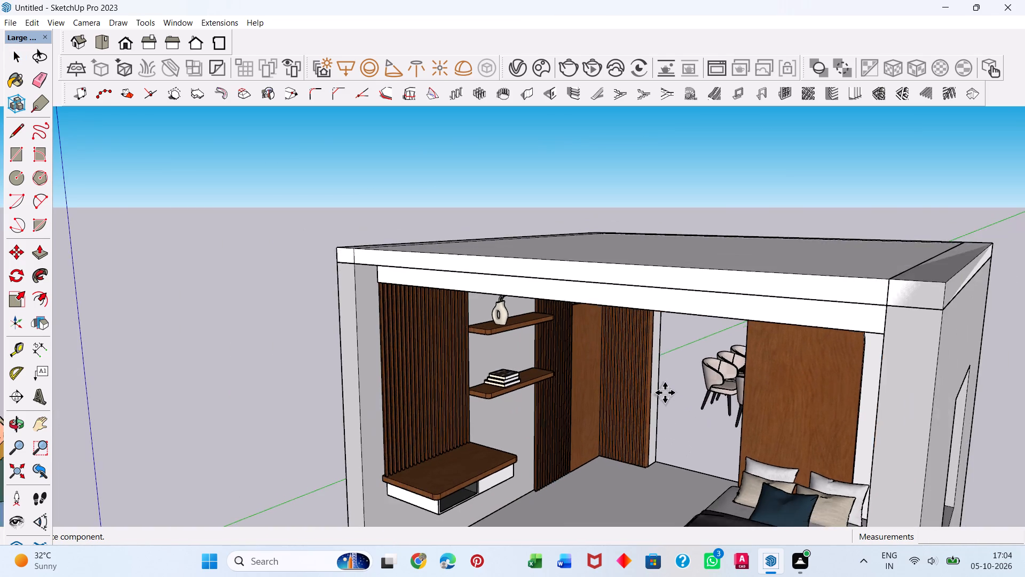
scroll(665, 393, "down", 16)
middle_click_drag(660, 393, 785, 409)
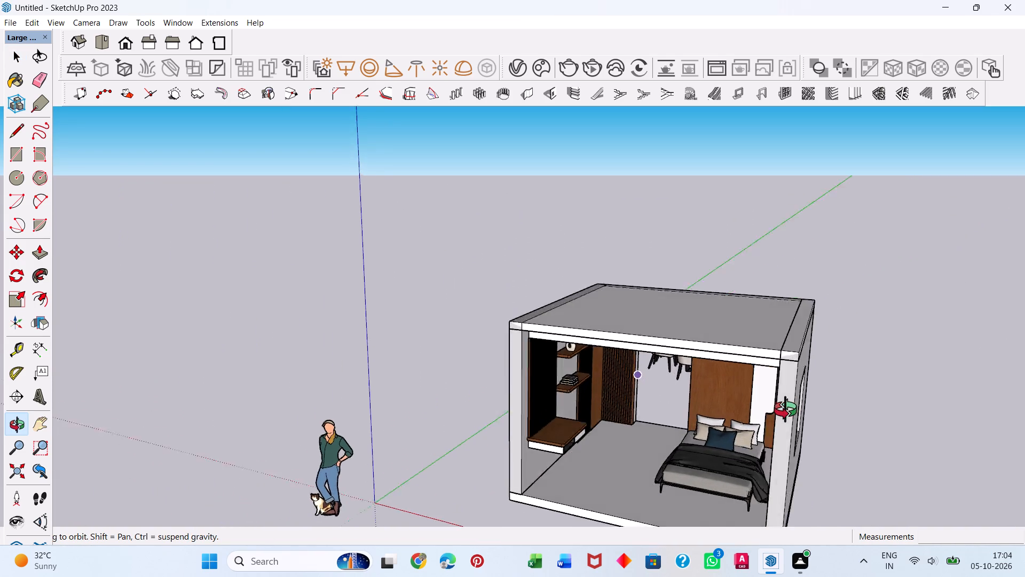
middle_click_drag(785, 409, 803, 409)
left_click(893, 464)
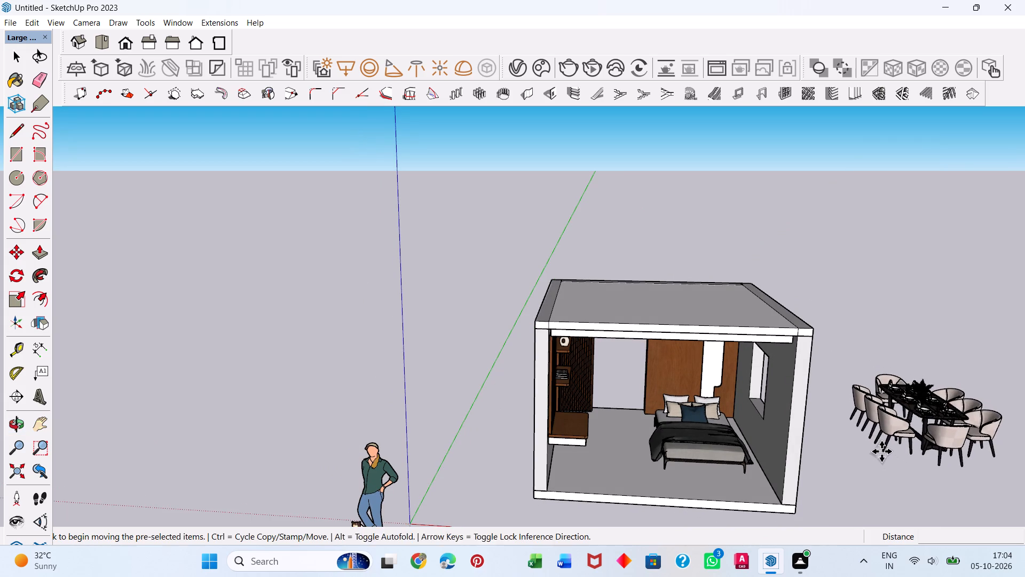
Explode the dining set component and its nested component so the individual chairs can be selected separately.
key("space")
right_click(908, 419)
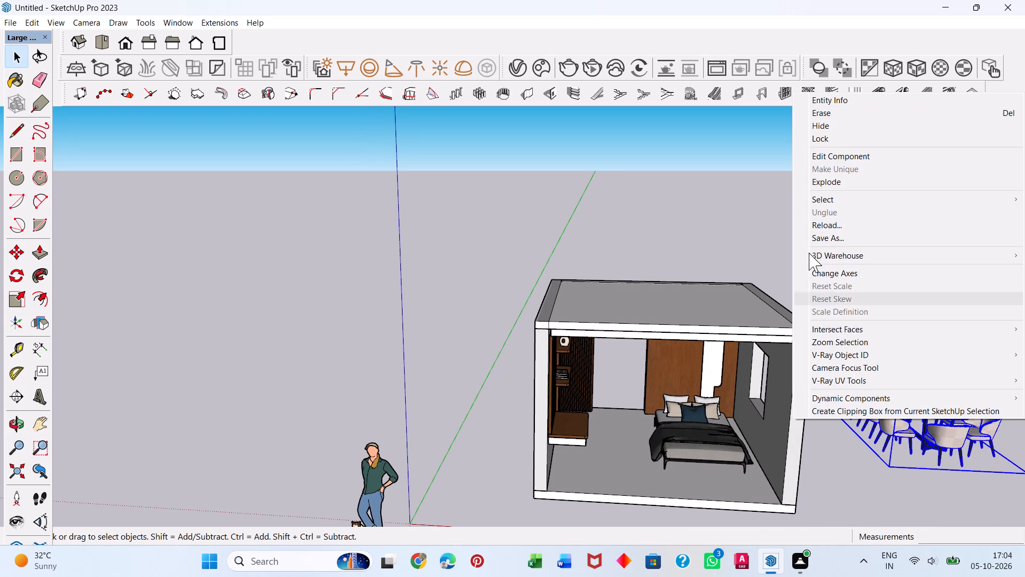
left_click(831, 179)
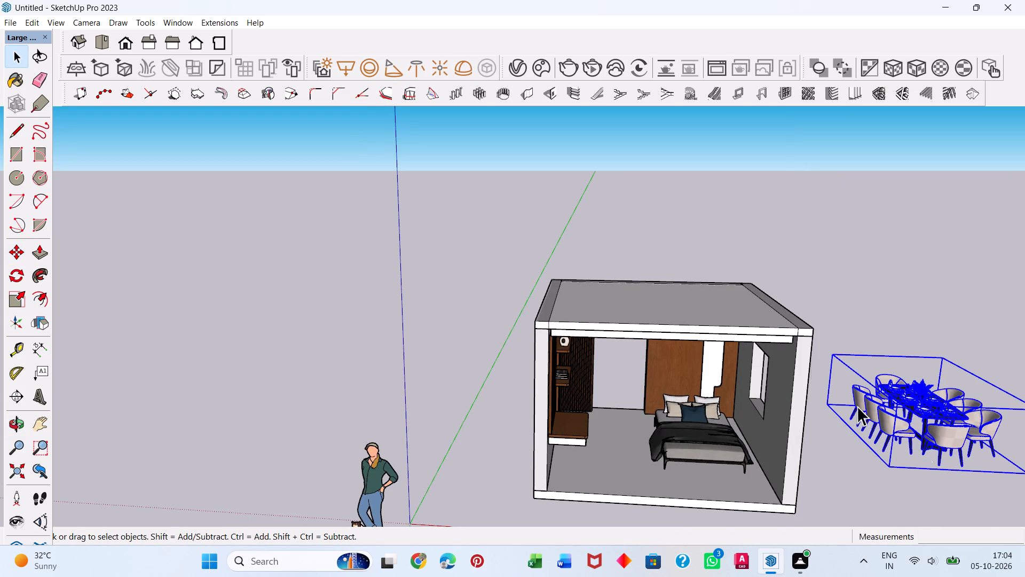
left_click(940, 432)
left_click(942, 434)
scroll(794, 404, "up", 2)
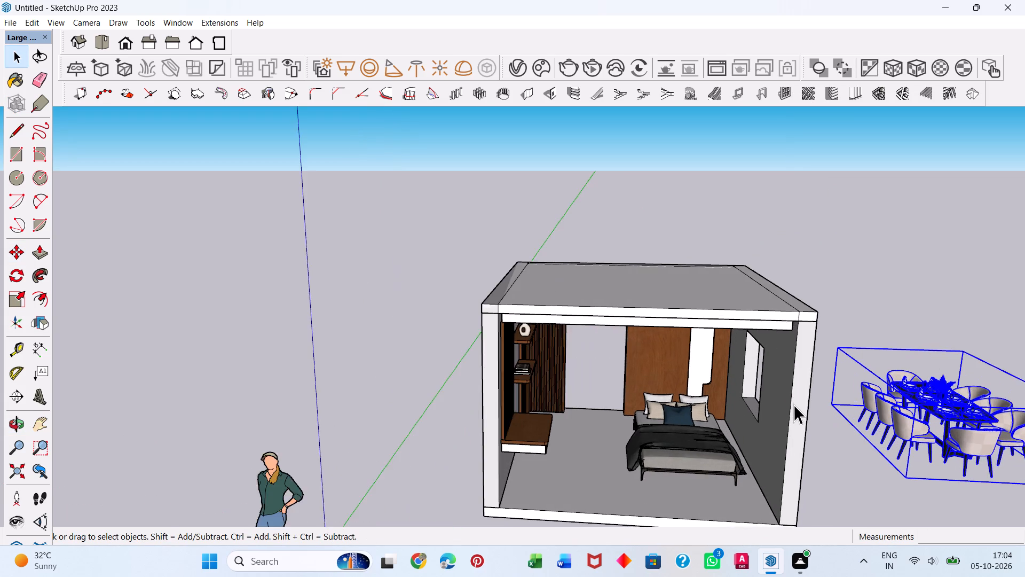
scroll(794, 404, "down", 4)
middle_click_drag(714, 415, 512, 399)
left_click_drag(714, 415, 512, 399)
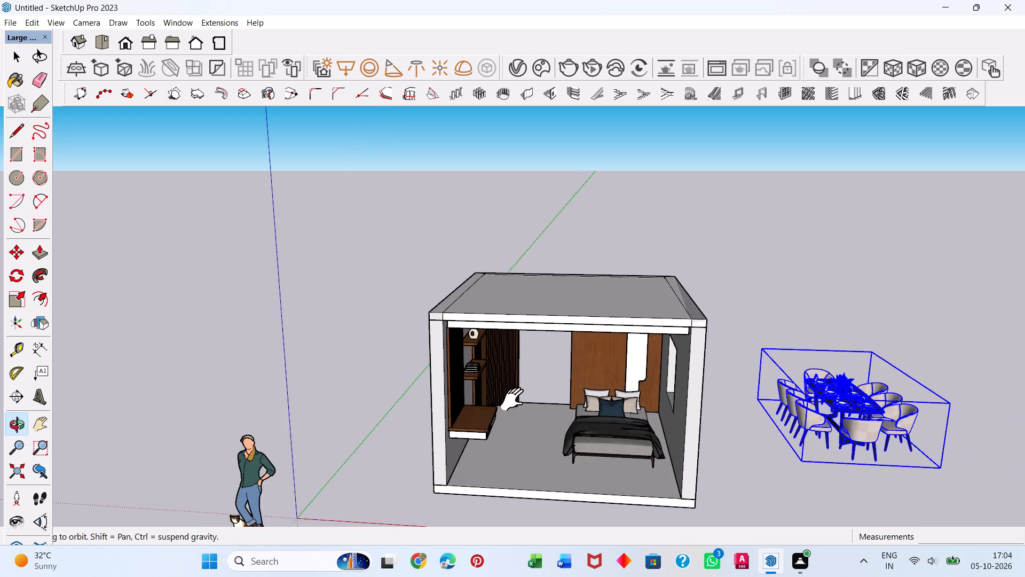
left_click_drag(512, 399, 388, 400)
middle_click_drag(512, 399, 395, 393)
scroll(591, 440, "up", 15)
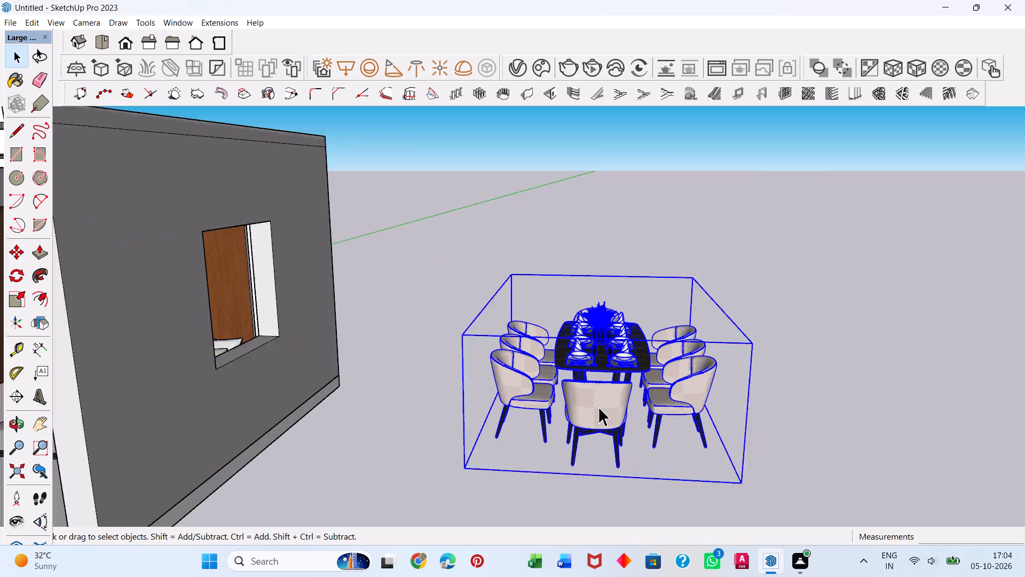
left_click(599, 405)
right_click(599, 405)
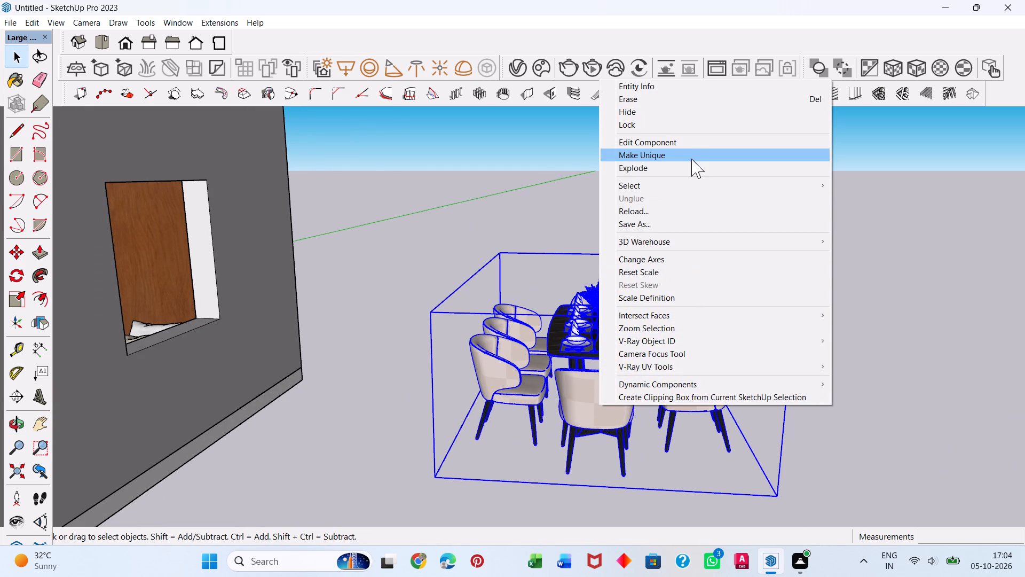
left_click(691, 166)
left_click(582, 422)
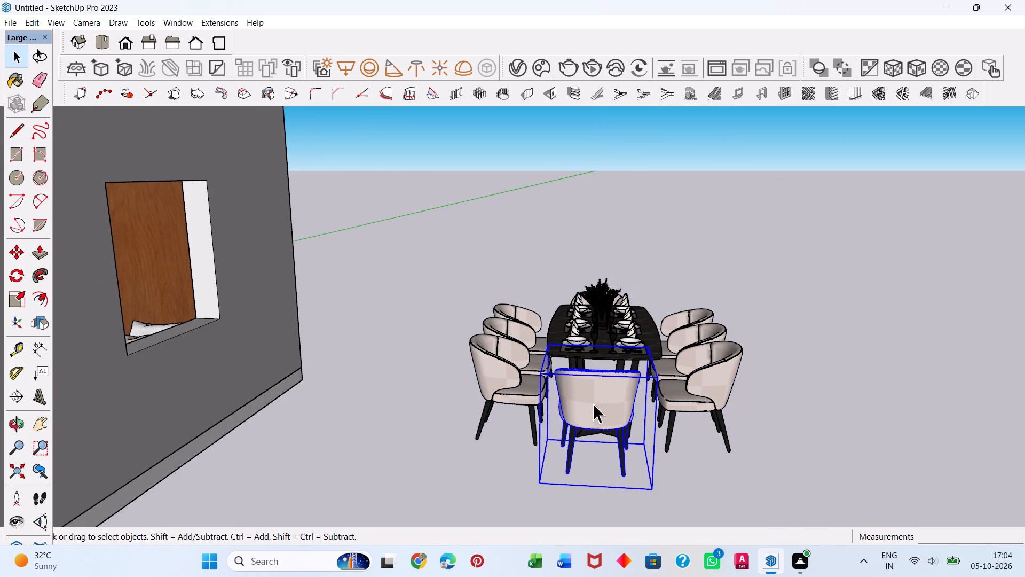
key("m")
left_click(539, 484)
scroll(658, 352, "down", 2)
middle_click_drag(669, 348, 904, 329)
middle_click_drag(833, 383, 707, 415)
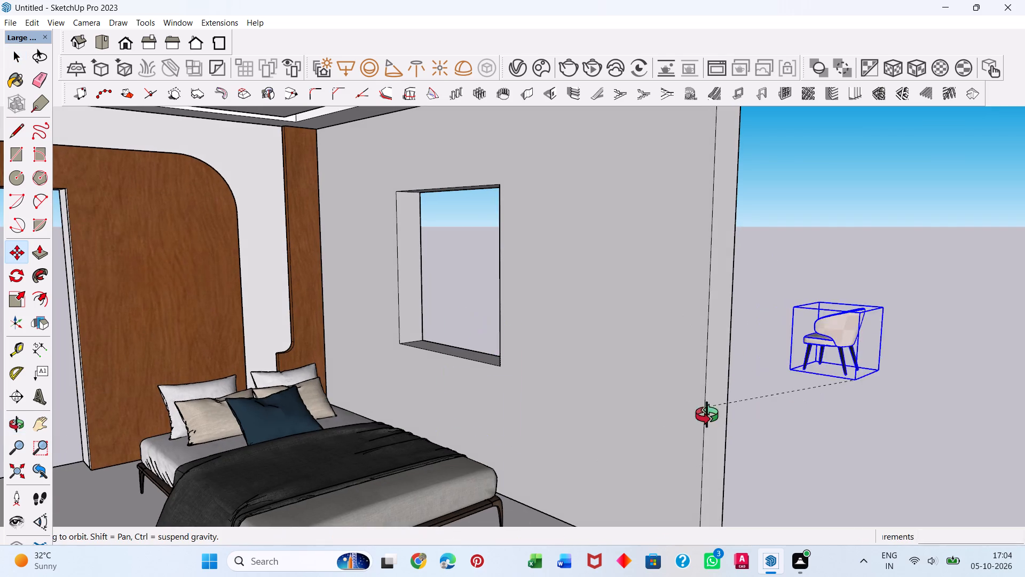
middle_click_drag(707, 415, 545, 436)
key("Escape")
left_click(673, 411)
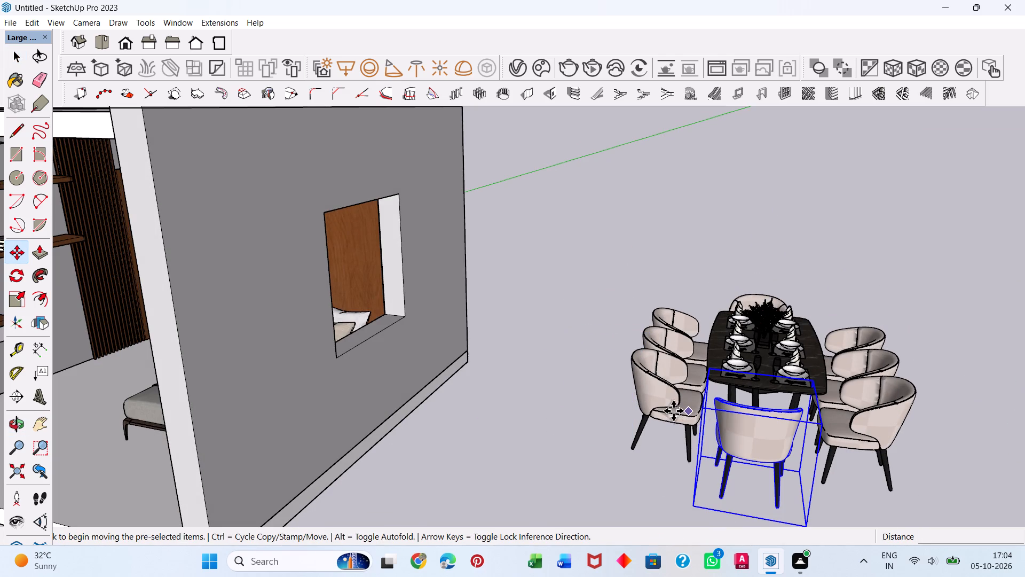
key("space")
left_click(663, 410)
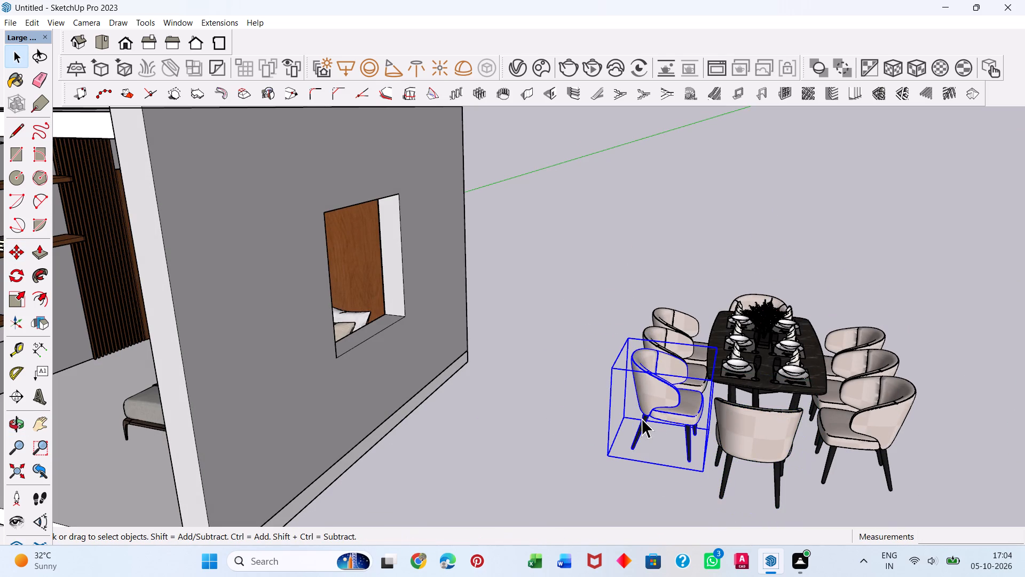
Move the near corner chair that faces the desk side about 25' 4" from the dining set into the bedroom, beside the wall-mounted desk.
left_click(883, 418)
key("m")
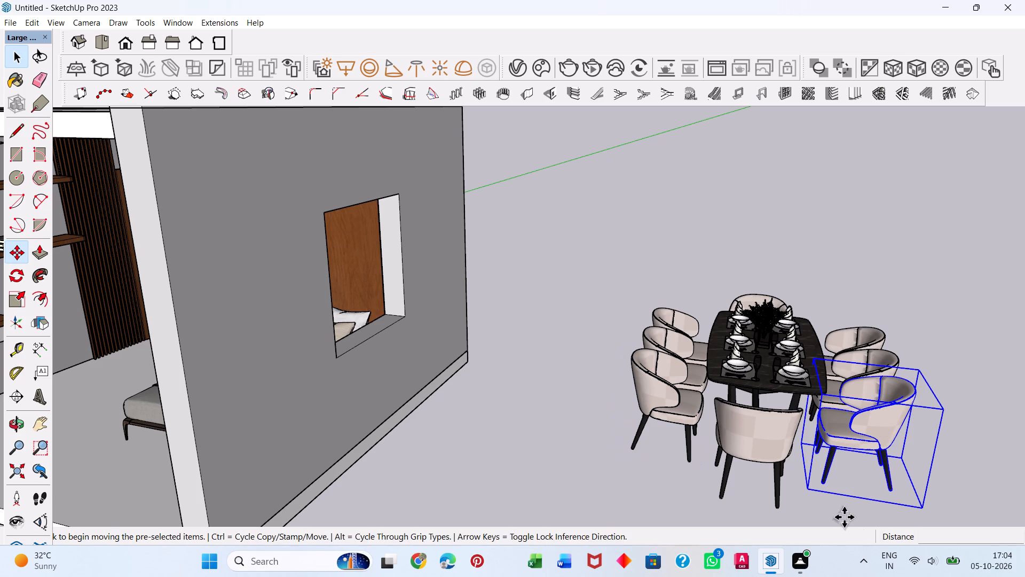
left_click(806, 488)
scroll(685, 462, "down", 2)
middle_click_drag(685, 462, 858, 378)
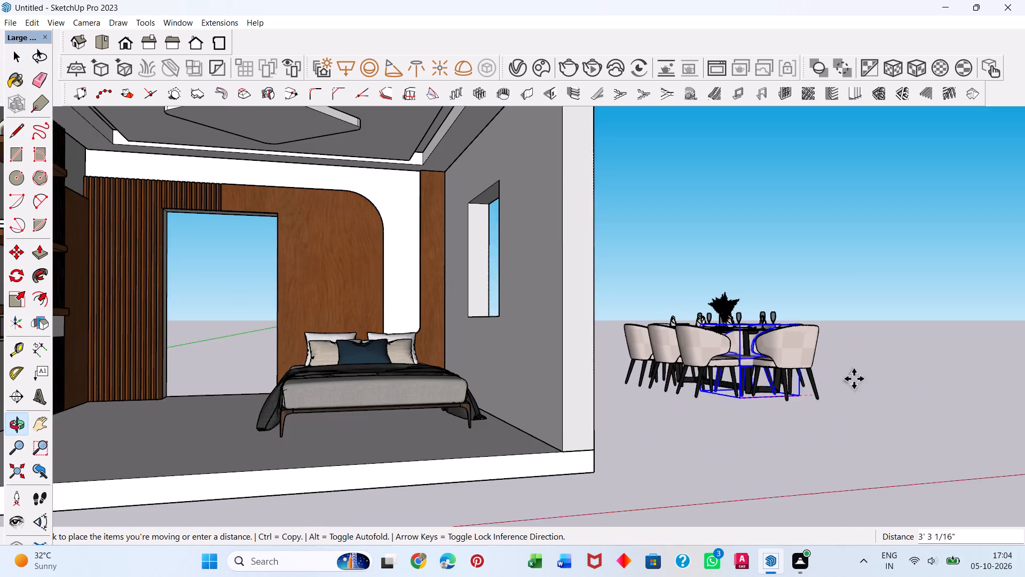
scroll(514, 397, "down", 1)
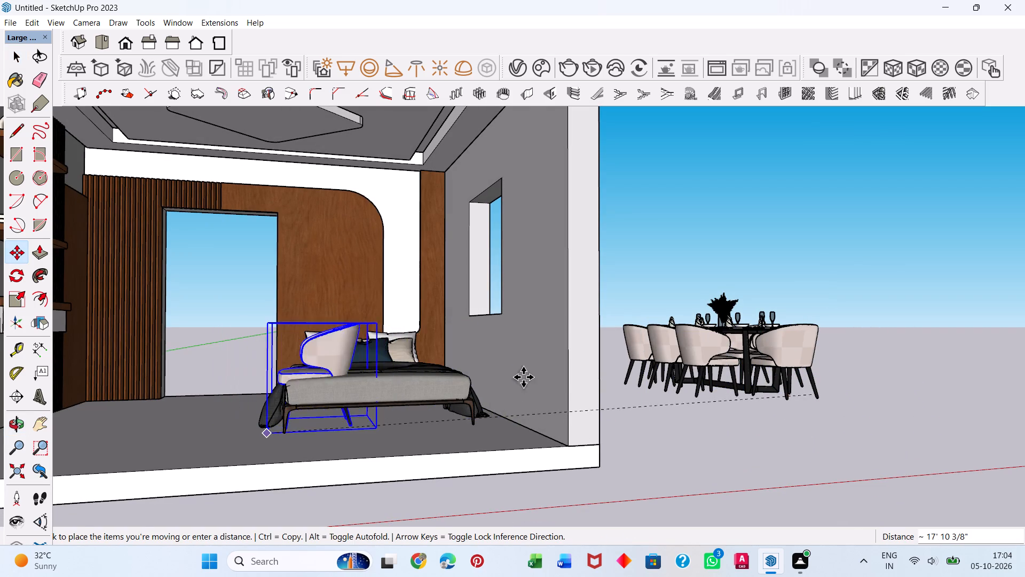
scroll(523, 377, "down", 16)
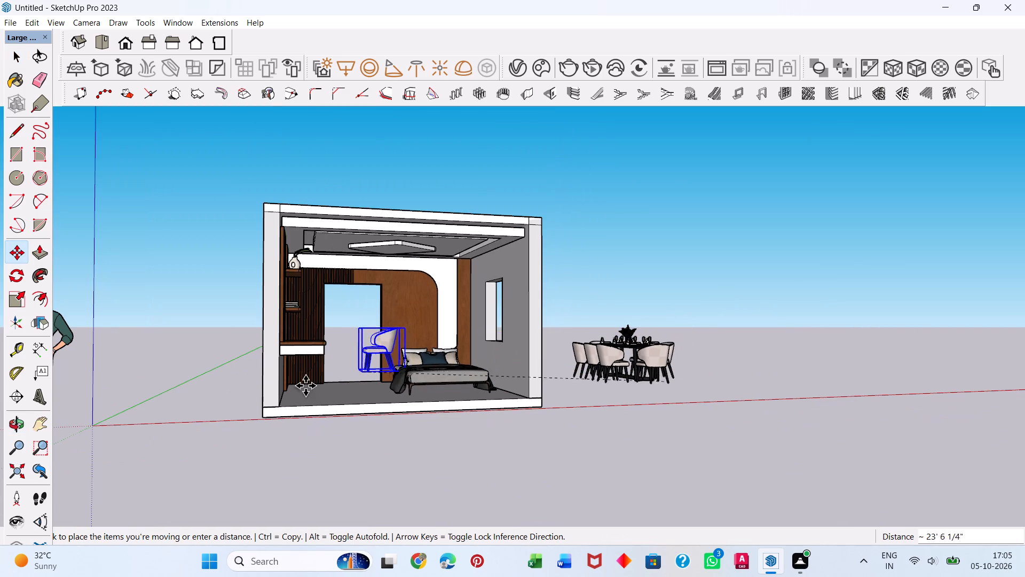
scroll(305, 386, "up", 12)
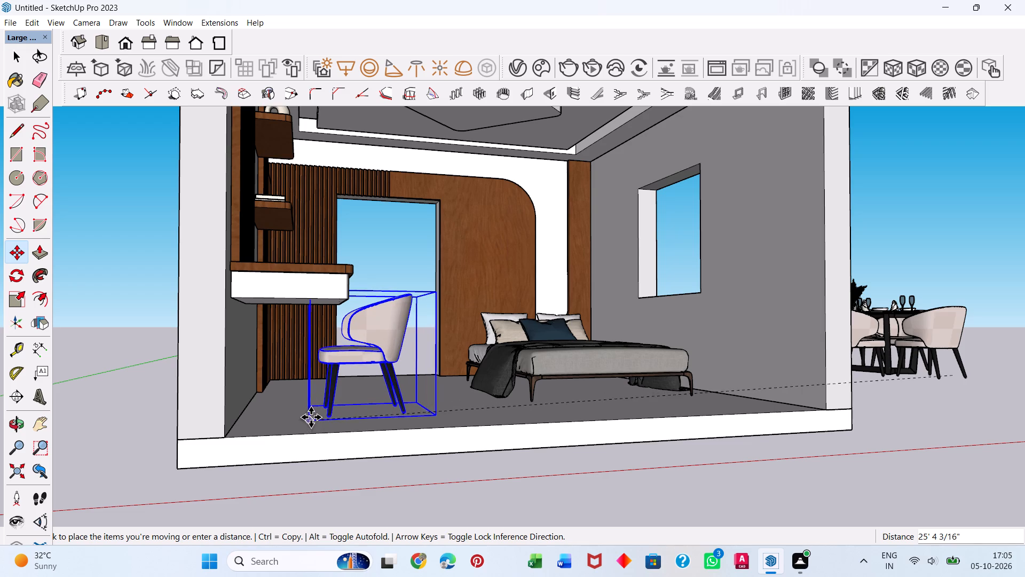
left_click(312, 417)
middle_click_drag(502, 330, 453, 448)
key("space")
Delete the leftover dining table and chairs outside the room, keeping only the chair beside the desk.
scroll(598, 370, "down", 3)
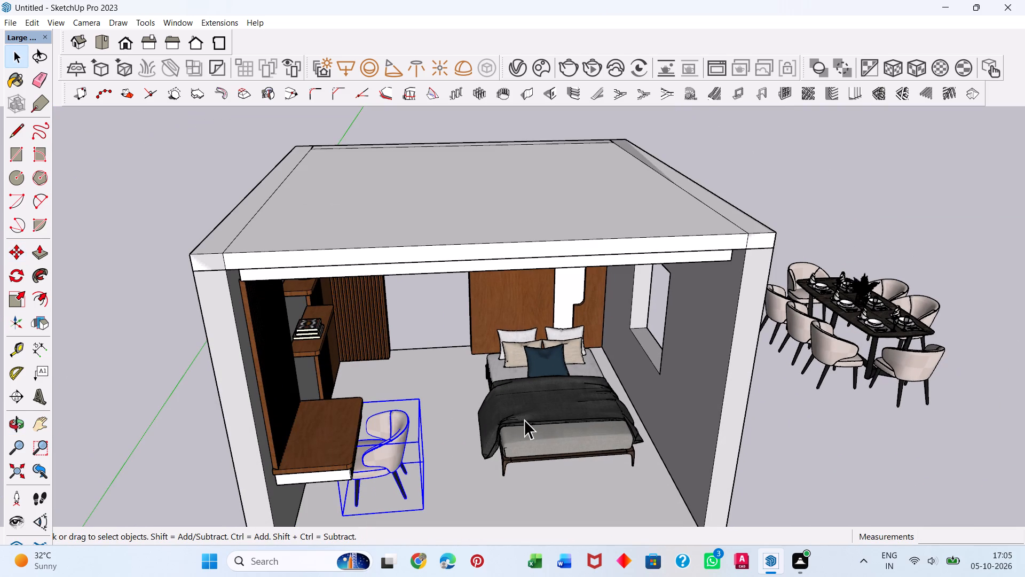
scroll(532, 209, "down", 3)
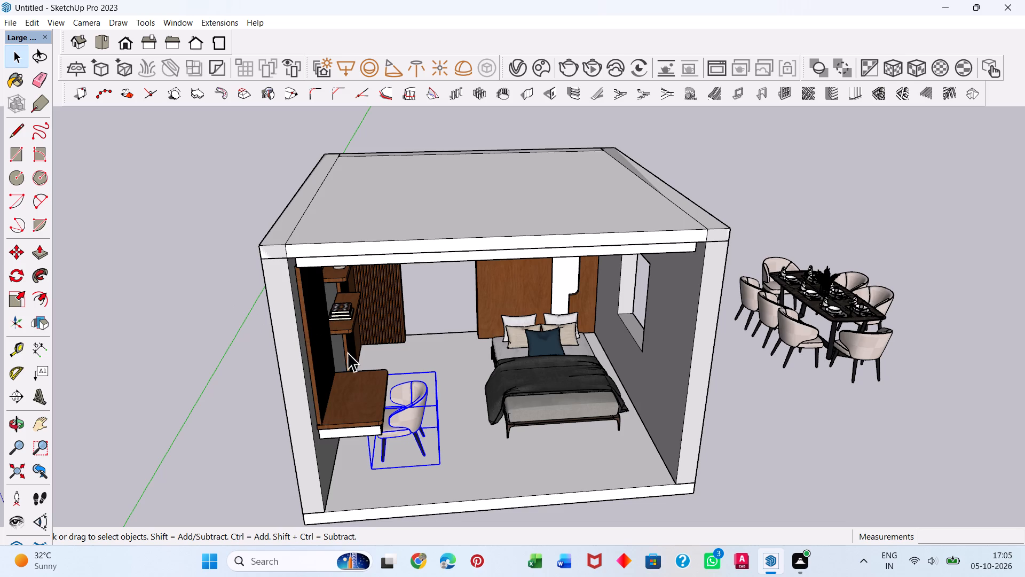
middle_click_drag(519, 395, 488, 309)
left_click(847, 342)
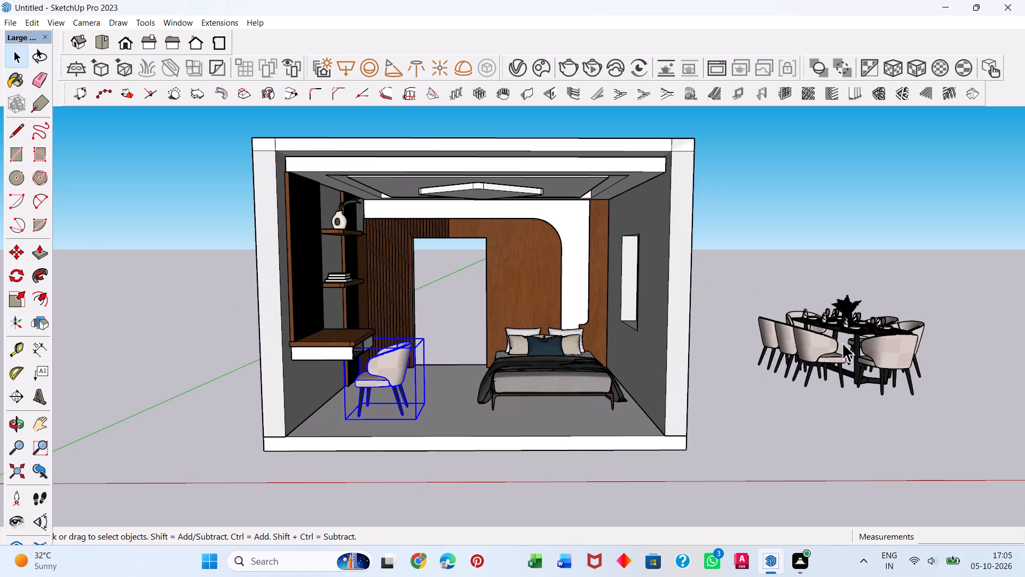
left_click(927, 219)
left_click_drag(961, 255, 787, 392)
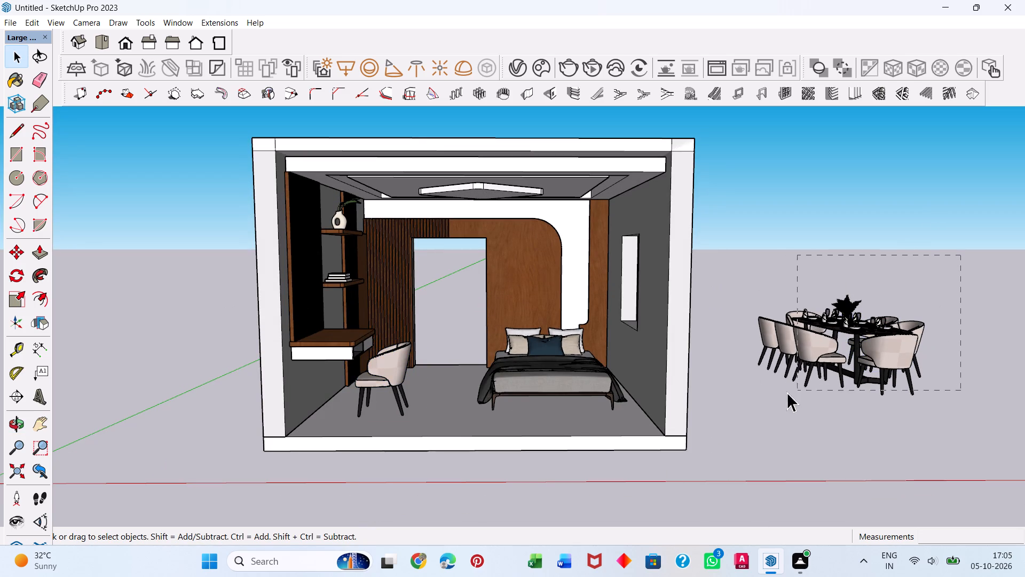
left_click_drag(787, 392, 735, 425)
key("Delete")
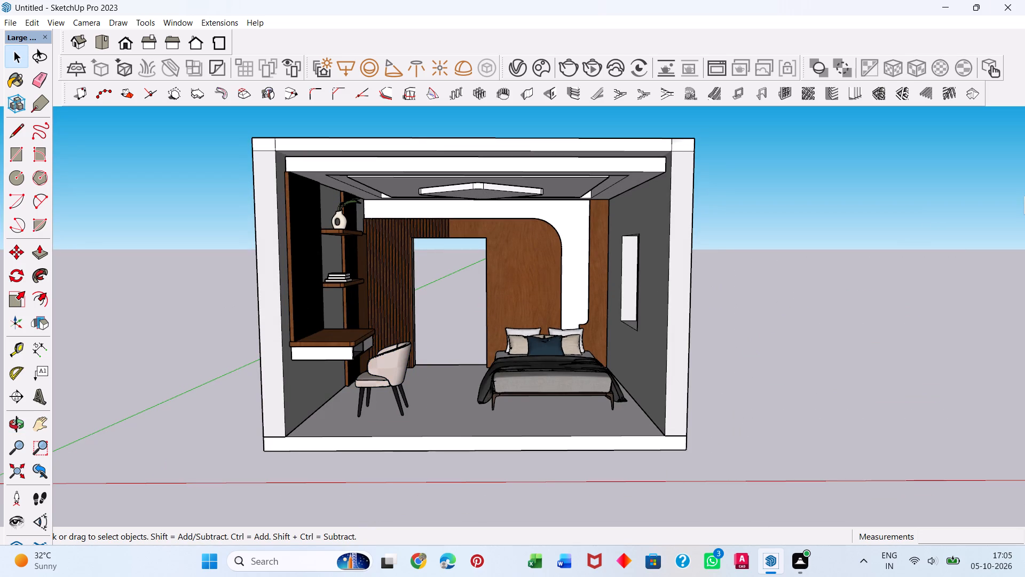
Import the Curtain+Panel model from the SketchUP Materials folder and place it outside the room, beyond the window wall.
left_click(8, 25)
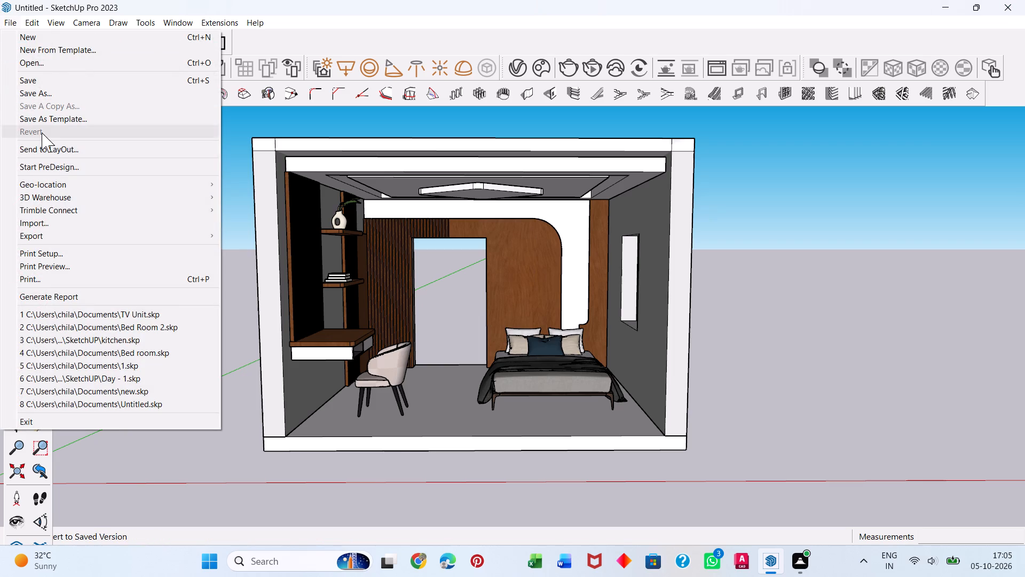
left_click(40, 224)
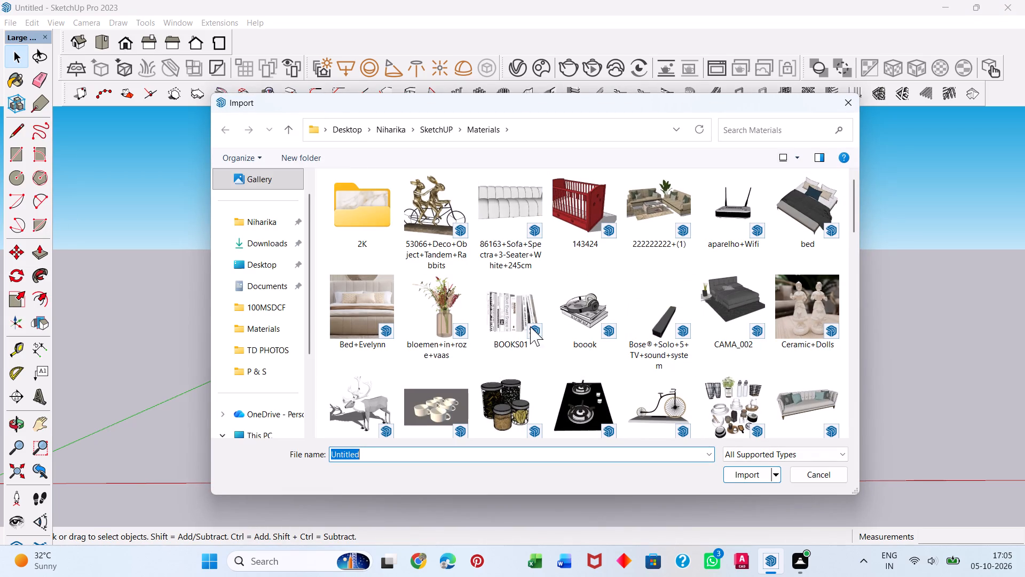
scroll(451, 404, "down", 1)
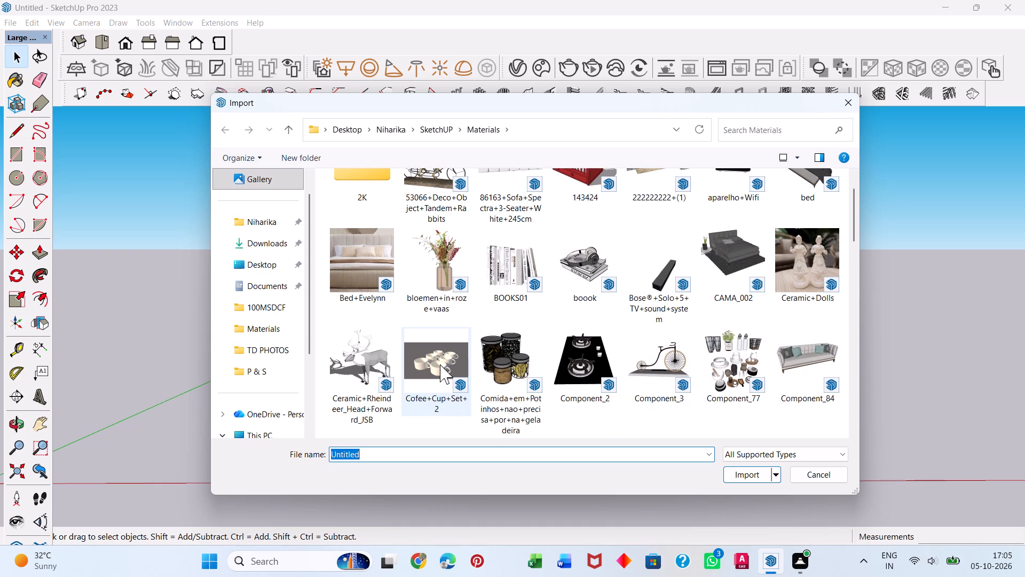
scroll(446, 364, "down", 1)
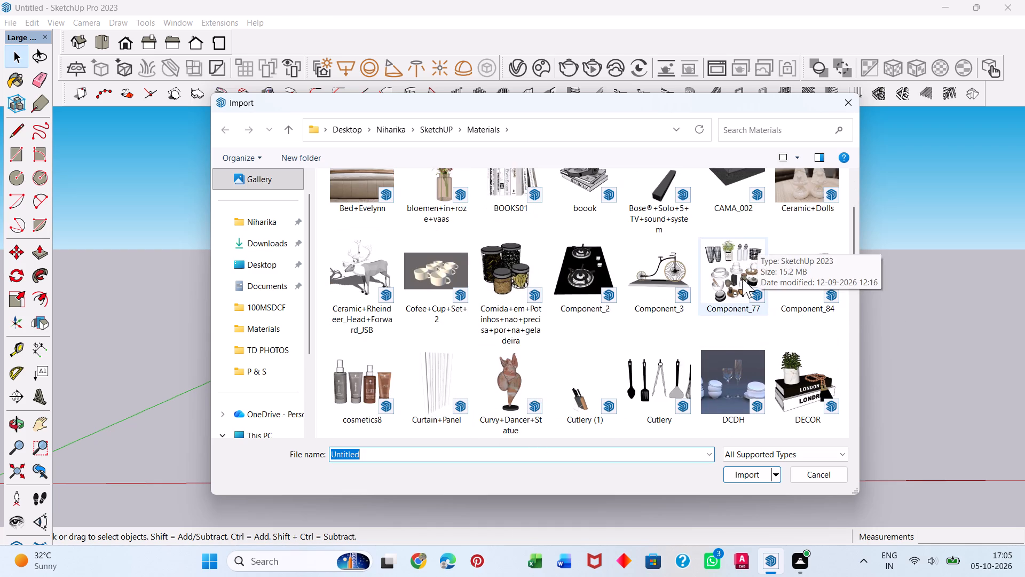
left_click(440, 378)
left_click(745, 478)
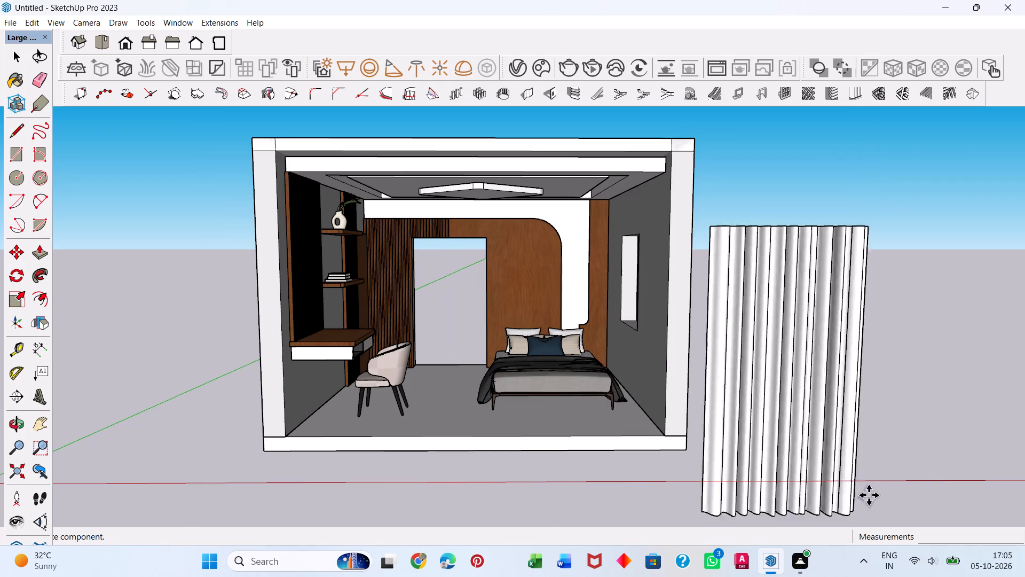
left_click(818, 445)
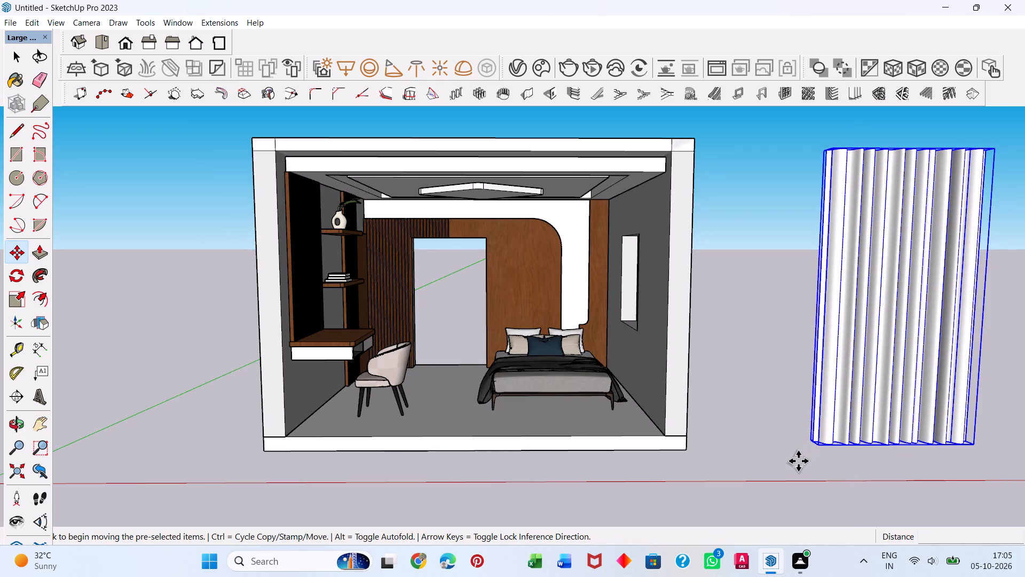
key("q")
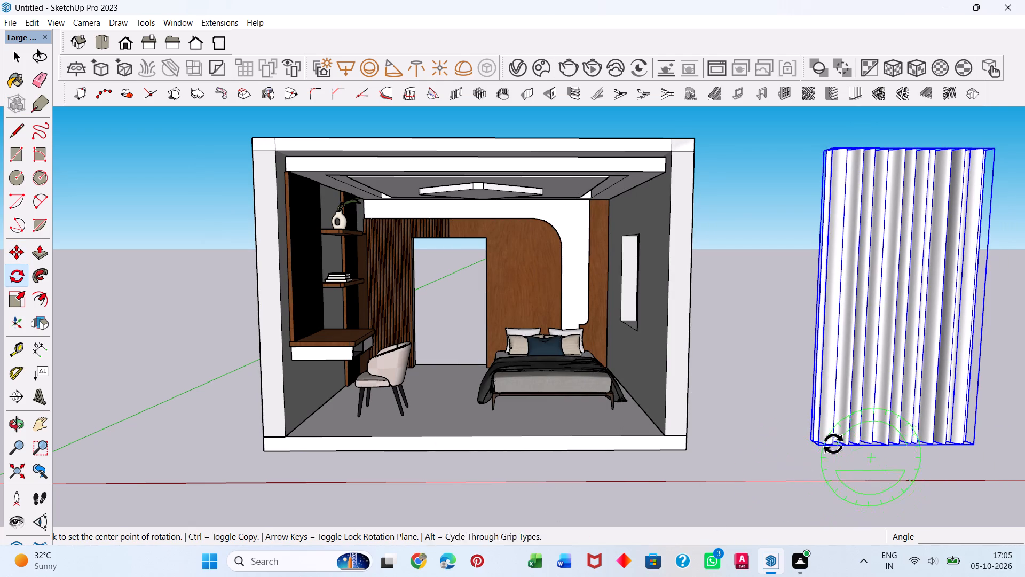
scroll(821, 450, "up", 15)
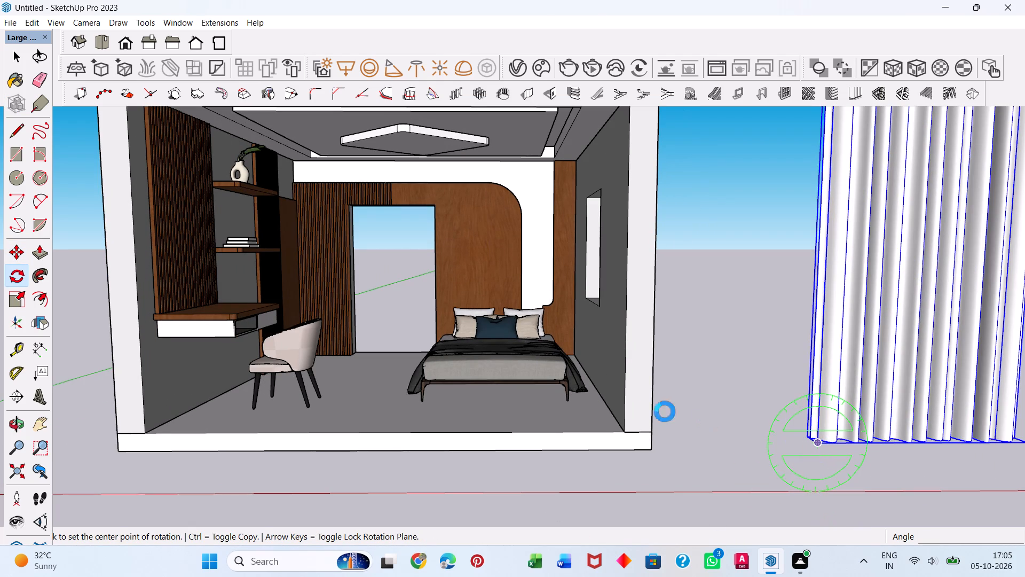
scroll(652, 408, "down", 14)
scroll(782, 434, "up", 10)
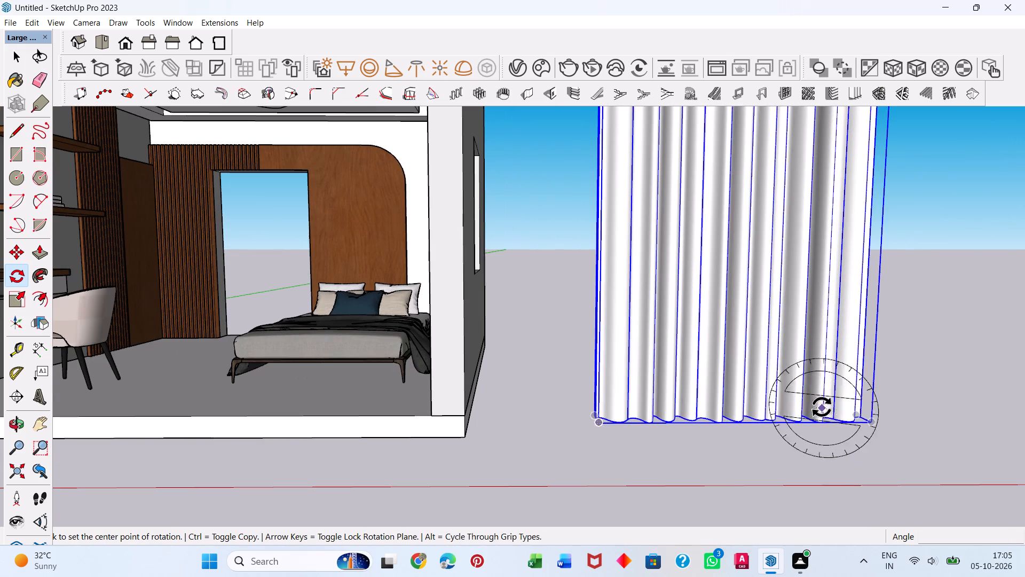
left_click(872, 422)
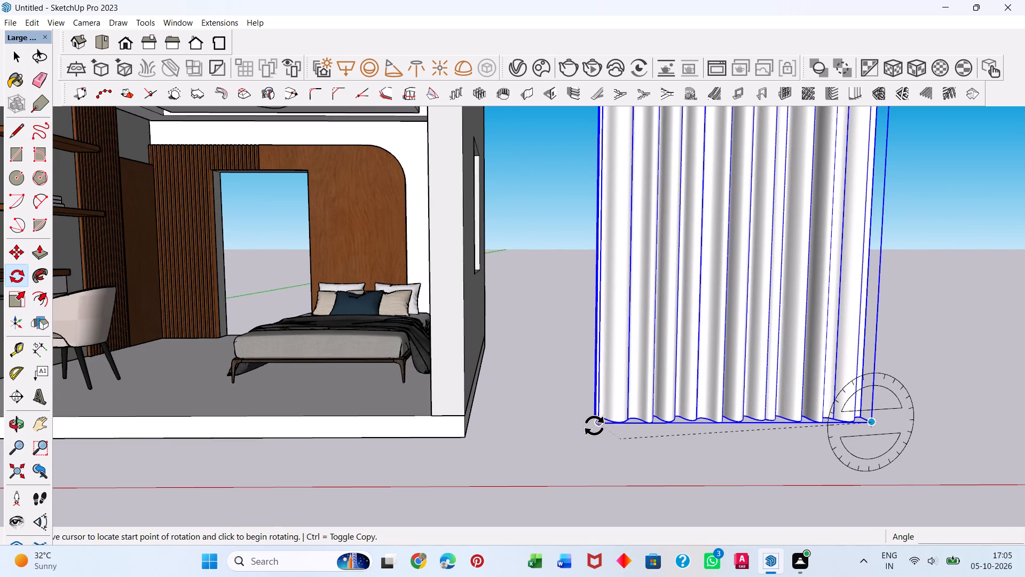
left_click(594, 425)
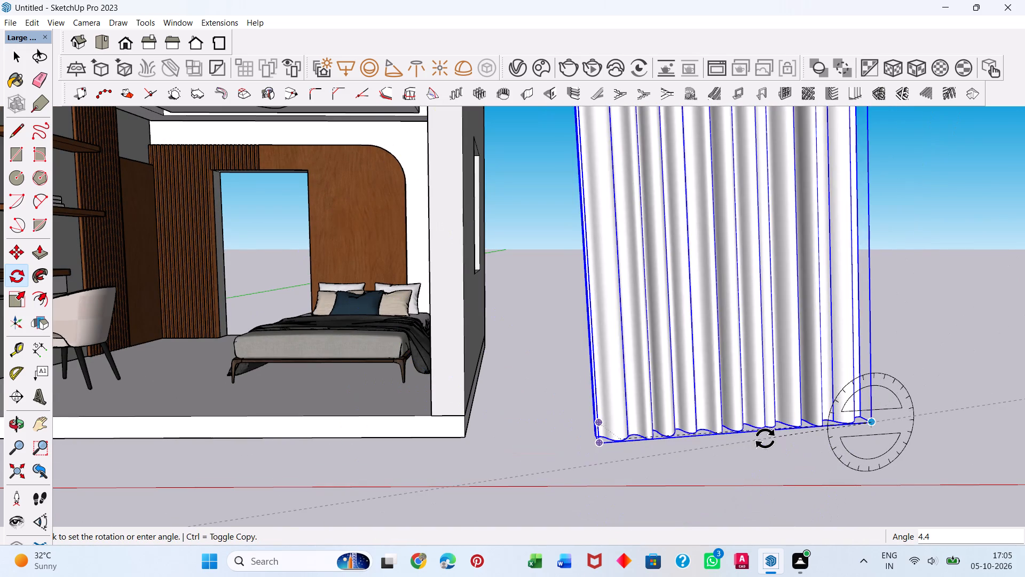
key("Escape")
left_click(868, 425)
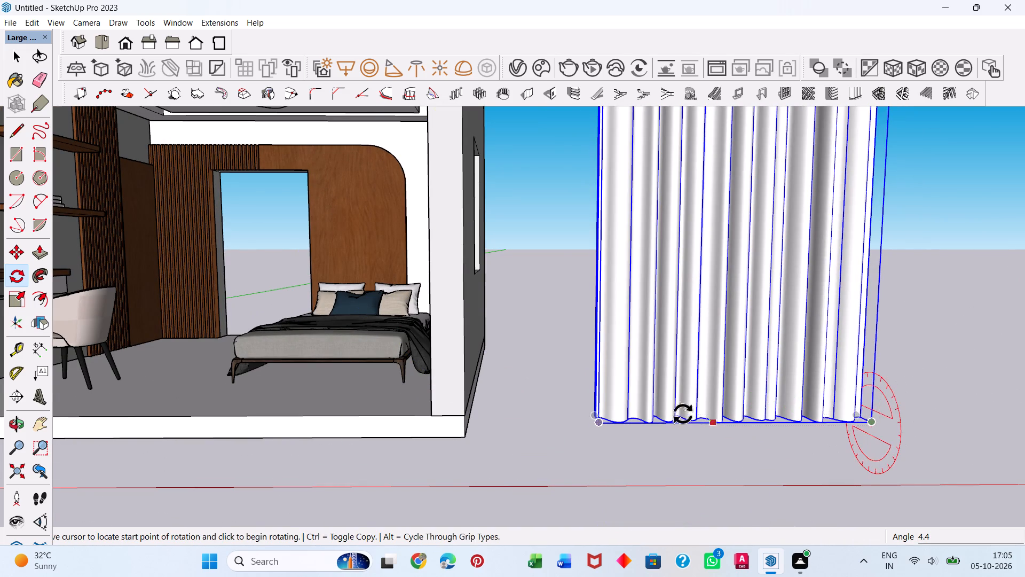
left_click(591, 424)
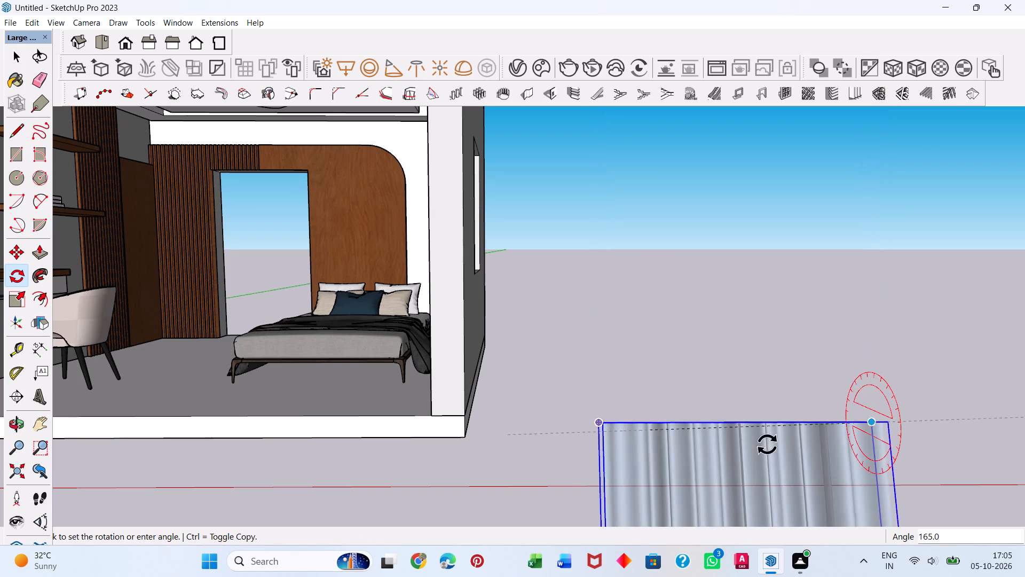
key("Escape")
Rotate the curtain panel 90 degrees about the vertical axis at its bottom corner, making it parallel to the window wall.
middle_click_drag(908, 411, 798, 420)
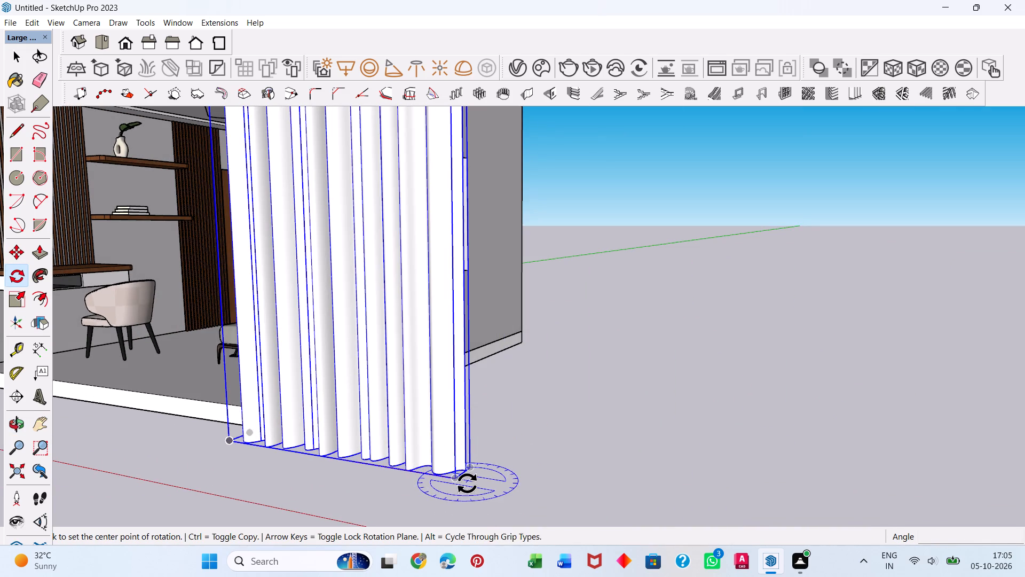
scroll(463, 486, "up", 4)
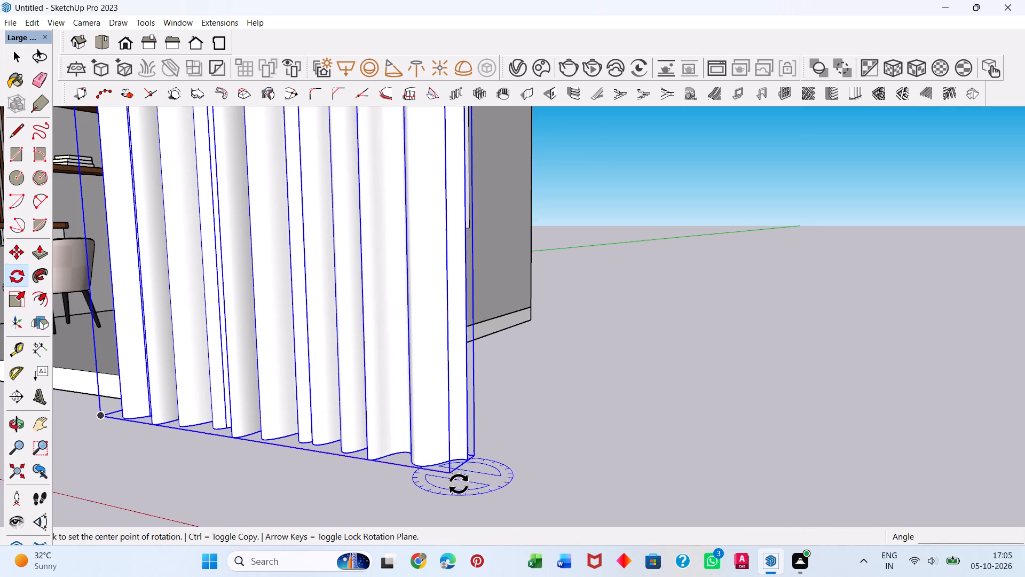
left_click(456, 481)
middle_click_drag(372, 448, 491, 433)
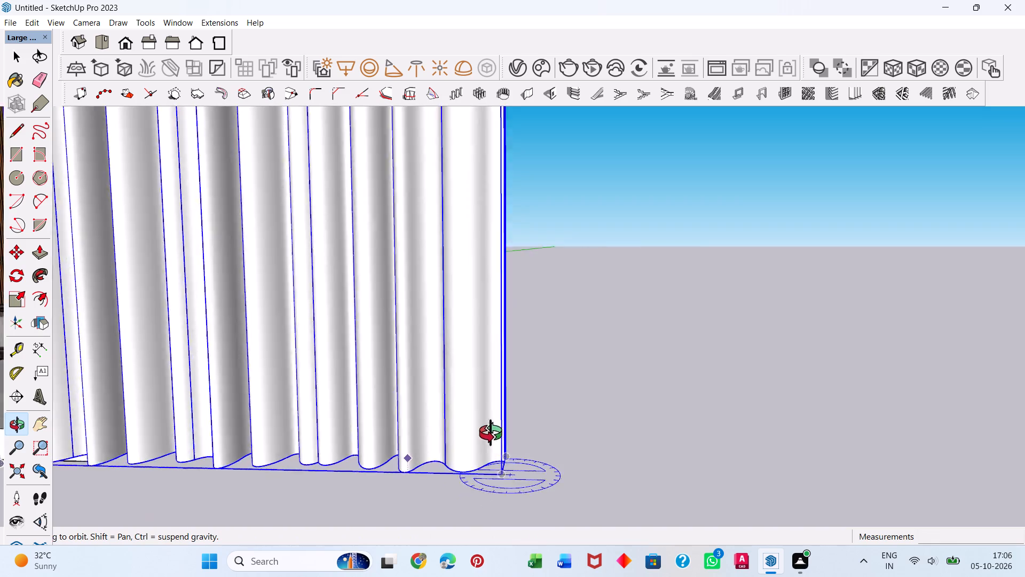
middle_click_drag(491, 433, 676, 442)
scroll(637, 467, "down", 9)
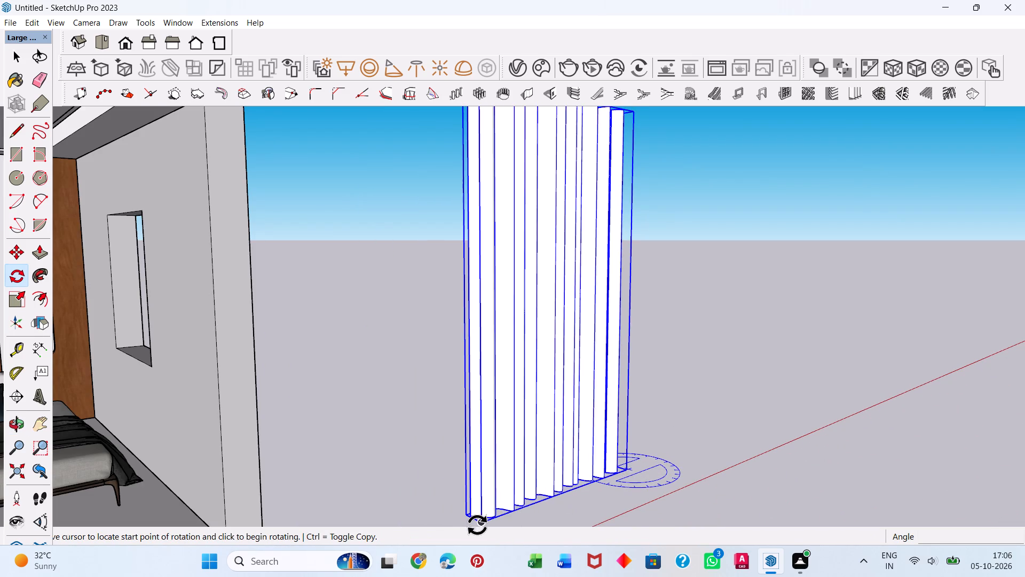
left_click(478, 525)
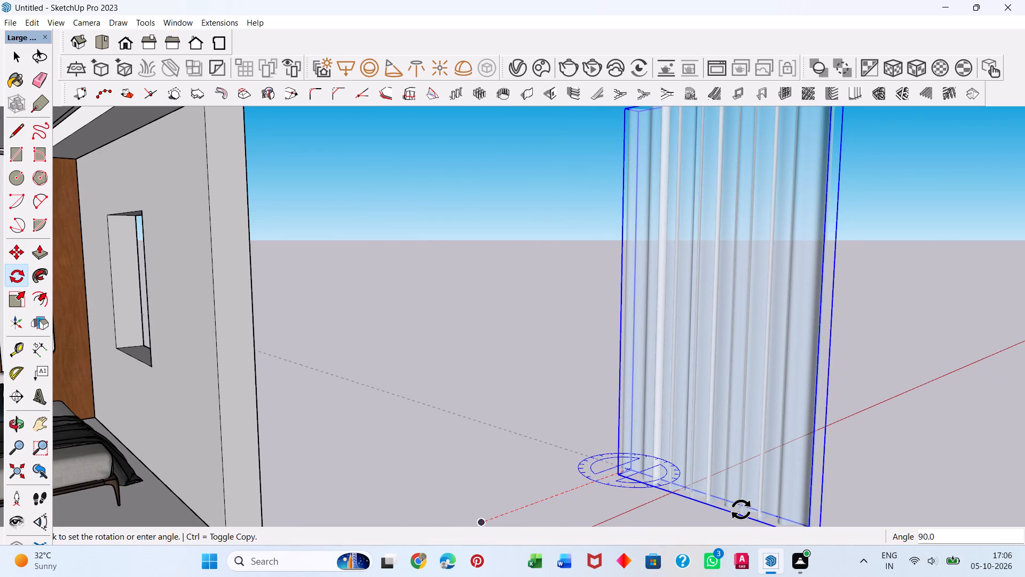
left_click(740, 510)
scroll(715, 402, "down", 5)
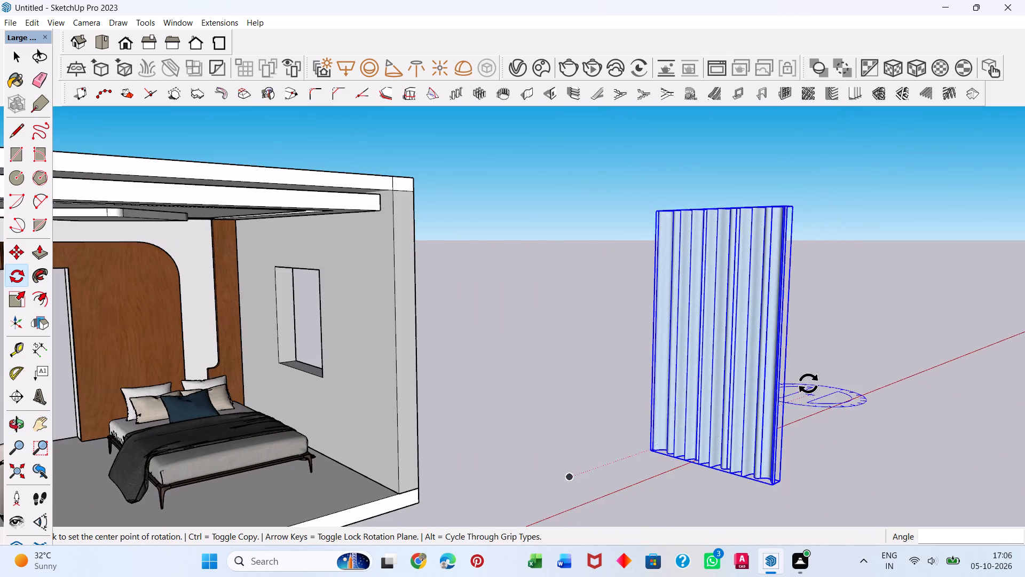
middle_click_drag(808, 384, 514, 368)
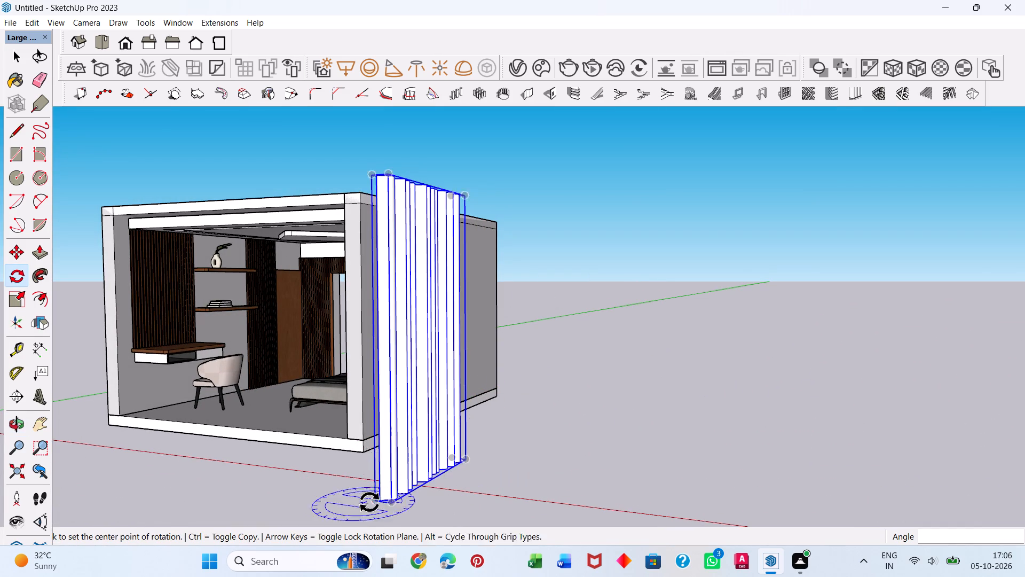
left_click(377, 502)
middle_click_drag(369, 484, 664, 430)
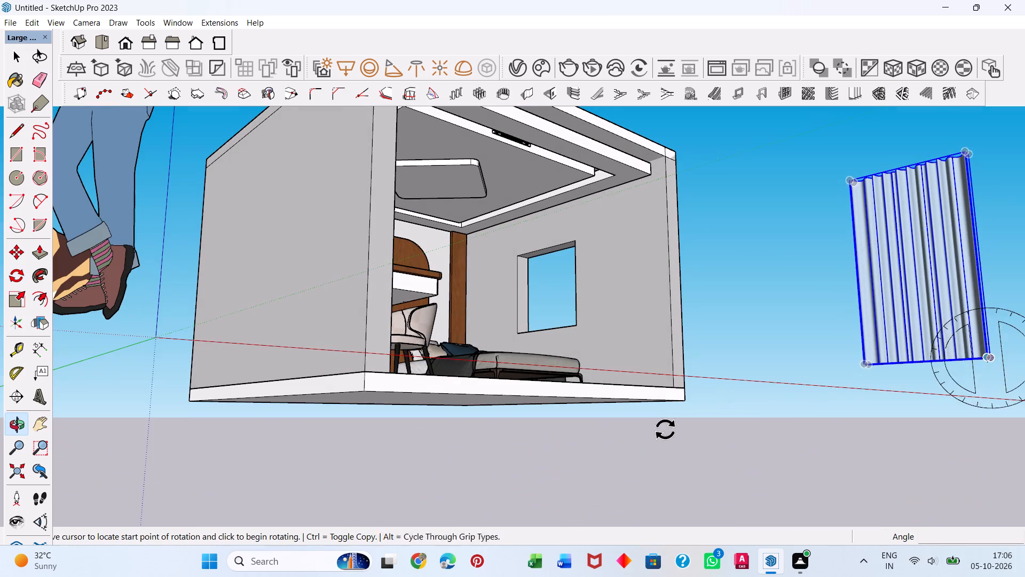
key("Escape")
Rotate the curtain panel 180 degrees about the vertical axis at its bottom corner so its other face points into the room.
scroll(1013, 321, "up", 5)
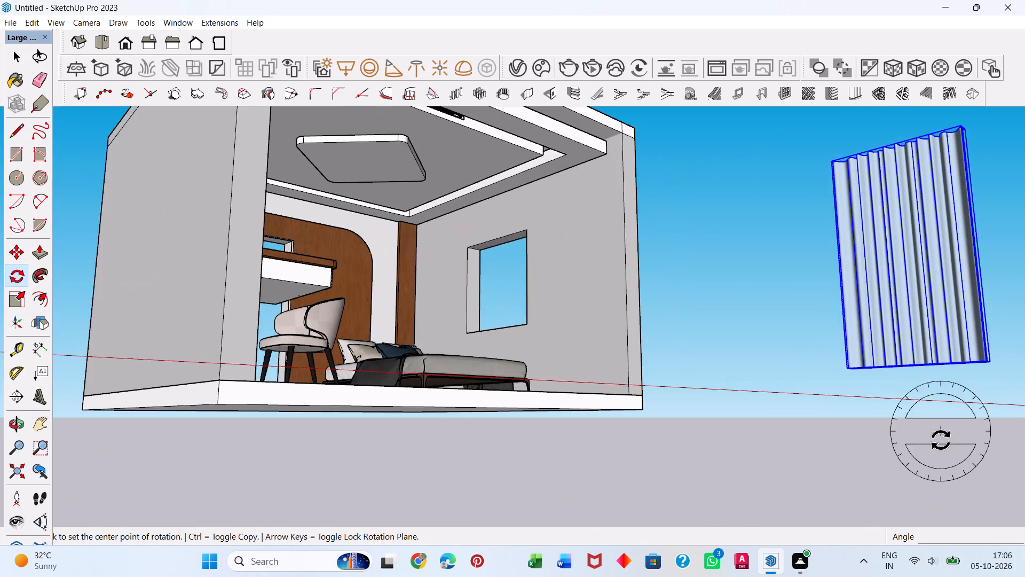
scroll(941, 440, "up", 5)
middle_click_drag(991, 363, 928, 465)
scroll(910, 459, "down", 4)
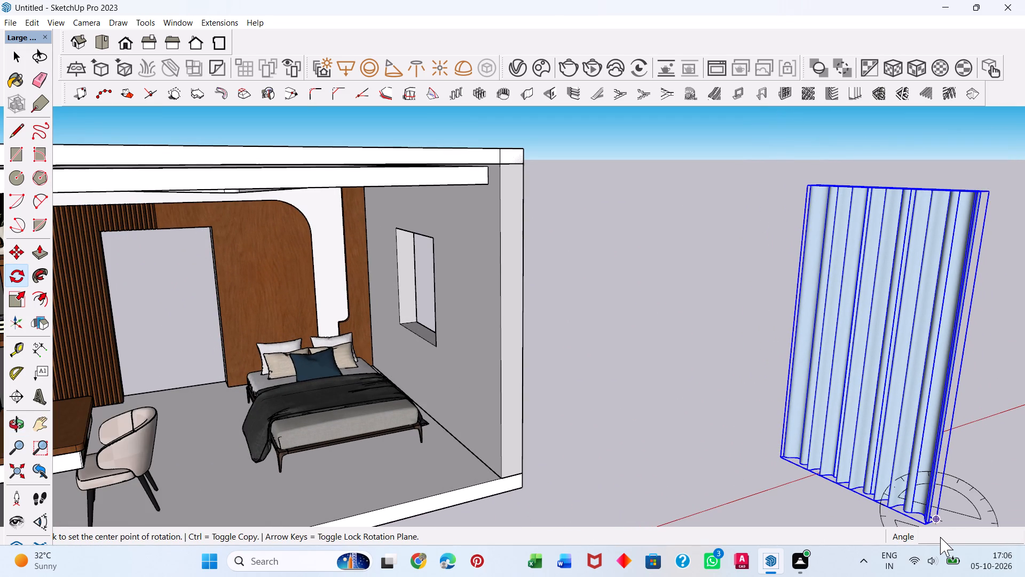
key("Up")
scroll(927, 524, "up", 9)
left_click(941, 516)
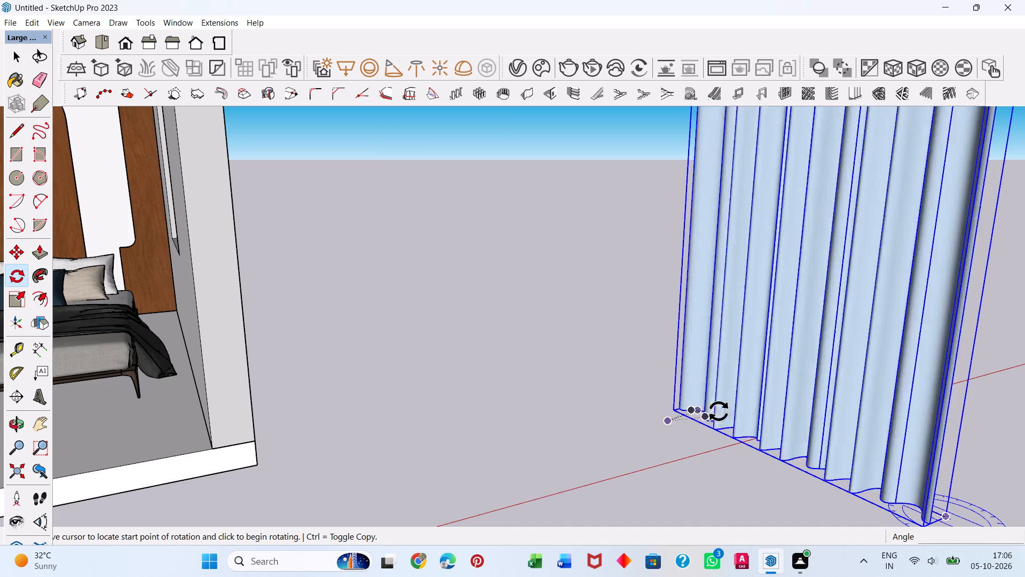
middle_click_drag(723, 411, 493, 374)
scroll(493, 374, "up", 1)
left_click(349, 362)
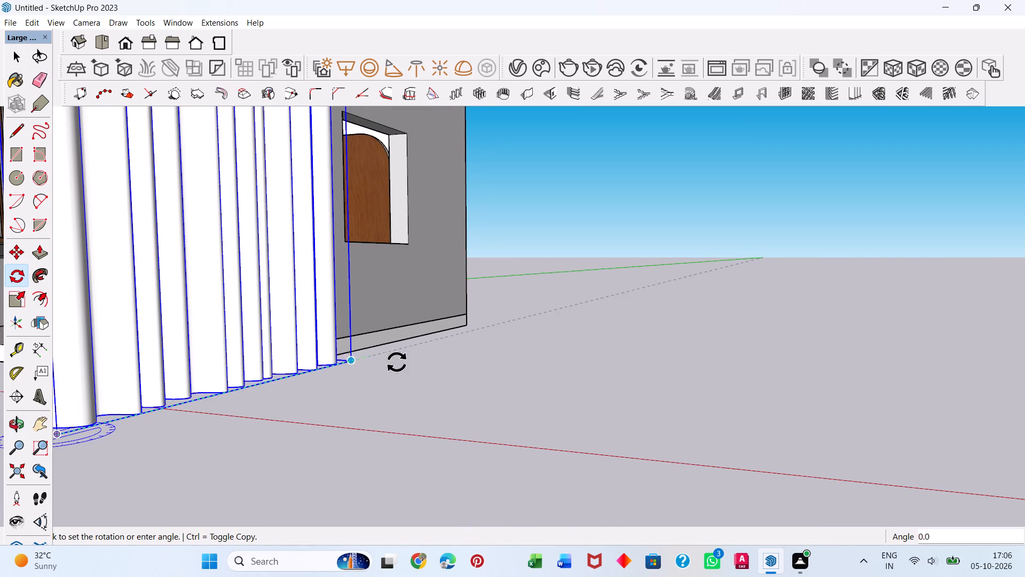
middle_click_drag(257, 450, 302, 404)
scroll(298, 417, "down", 8)
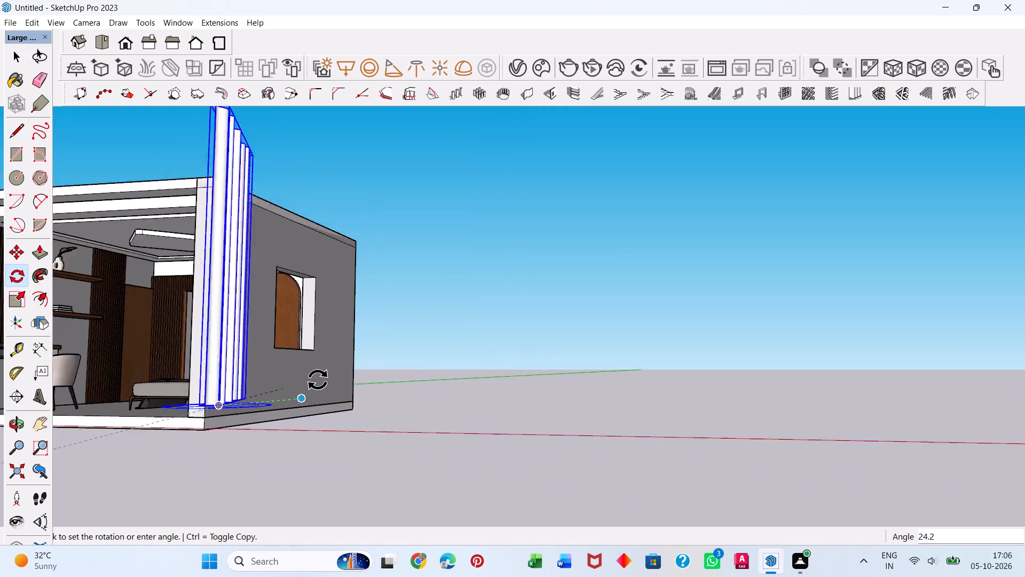
scroll(318, 380, "down", 6)
middle_click_drag(291, 456, 632, 503)
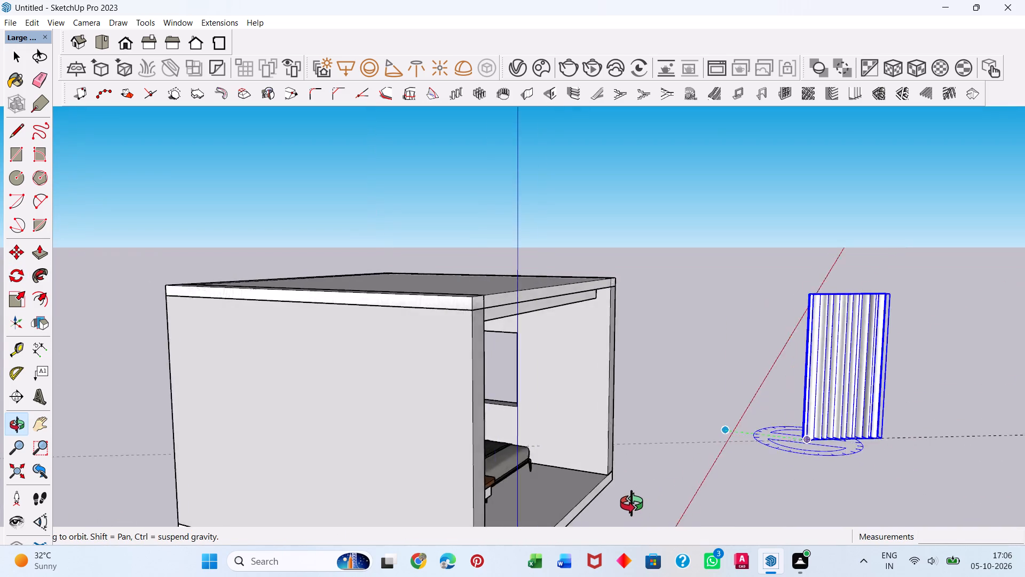
middle_click_drag(632, 503, 622, 498)
scroll(617, 494, "down", 1)
left_click(938, 453)
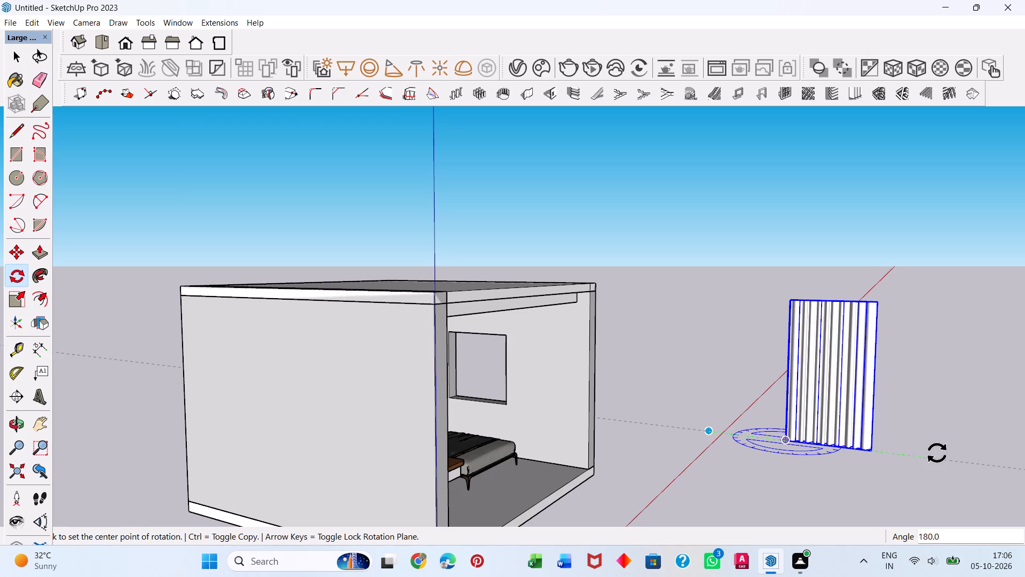
key("space")
Move the curtain panel by its bottom corner about 20 feet into the room, against the window wall beside the bed.
key("m")
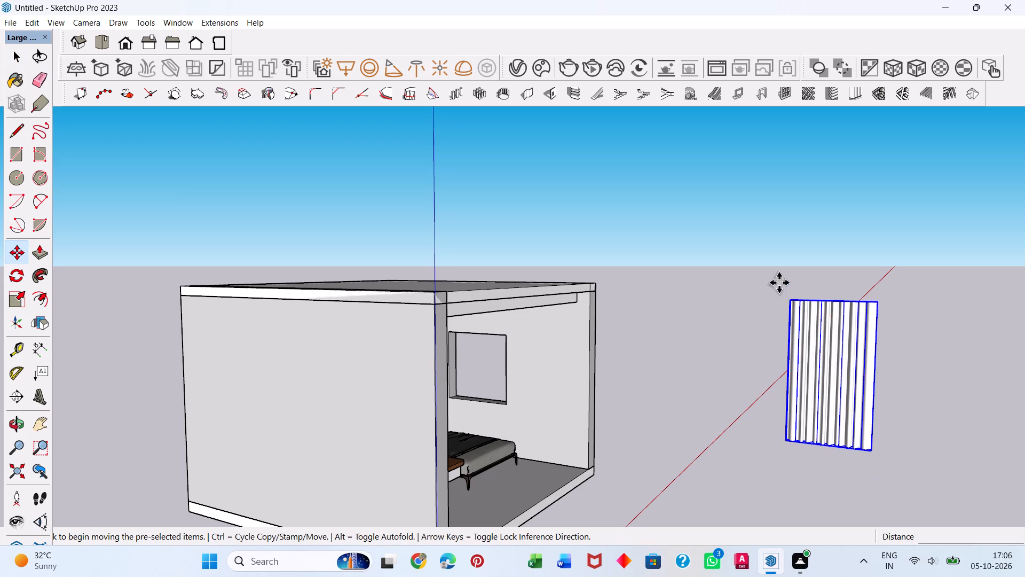
left_click(787, 439)
scroll(487, 435, "up", 4)
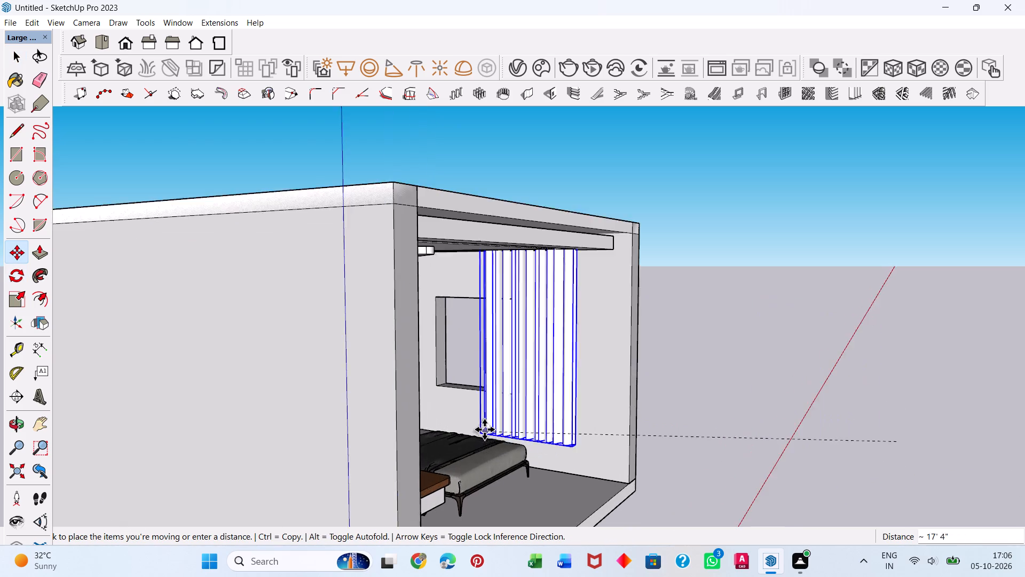
scroll(484, 430, "up", 9)
middle_click_drag(482, 436, 420, 527)
middle_click_drag(414, 481, 415, 497)
scroll(415, 493, "up", 1)
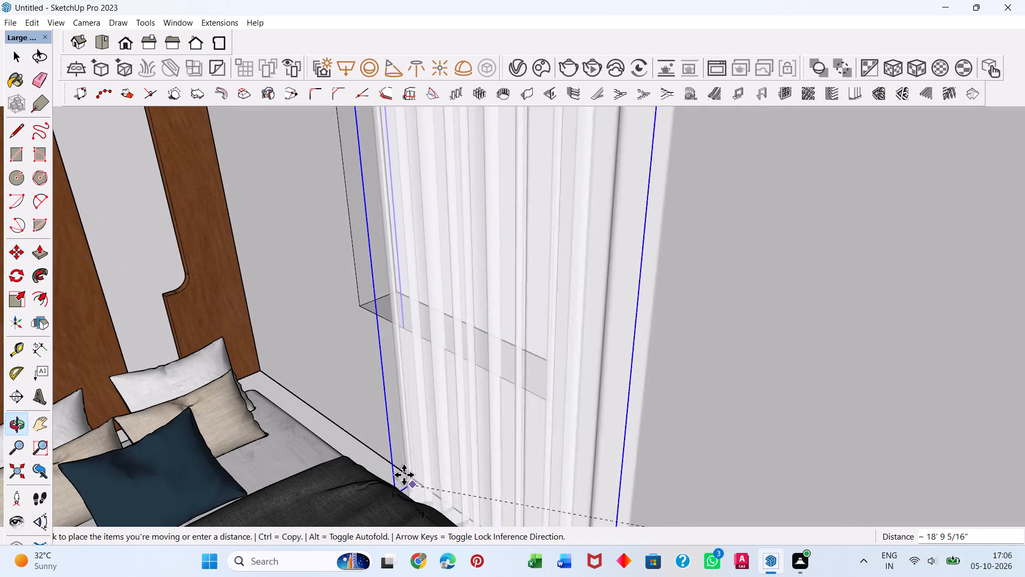
left_click(365, 449)
Scale the curtain panel's width by about 1.16 along the red axis, extending its edge away from the headboard wall.
scroll(518, 438, "down", 2)
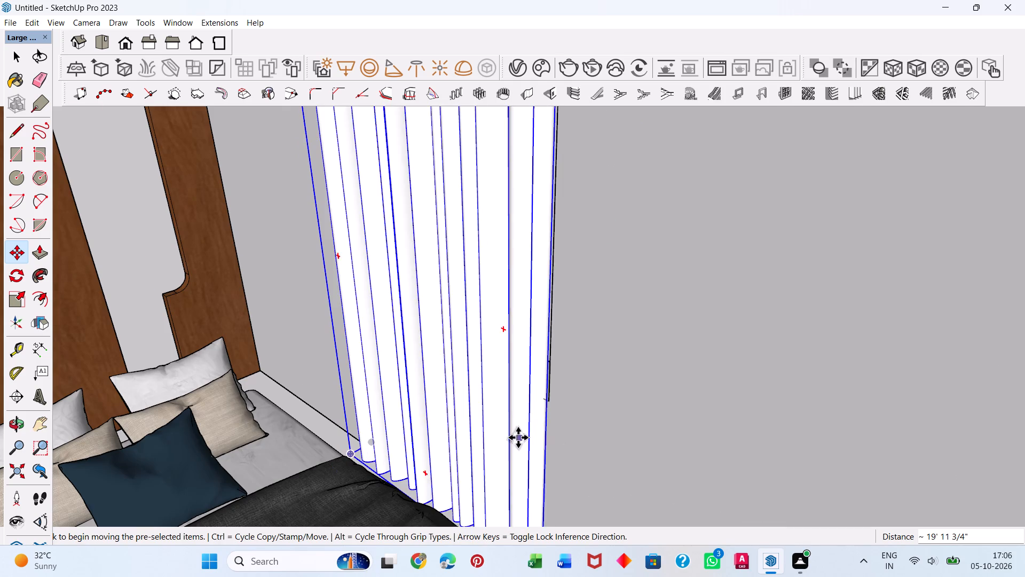
scroll(518, 438, "down", 3)
middle_click_drag(564, 439, 595, 359)
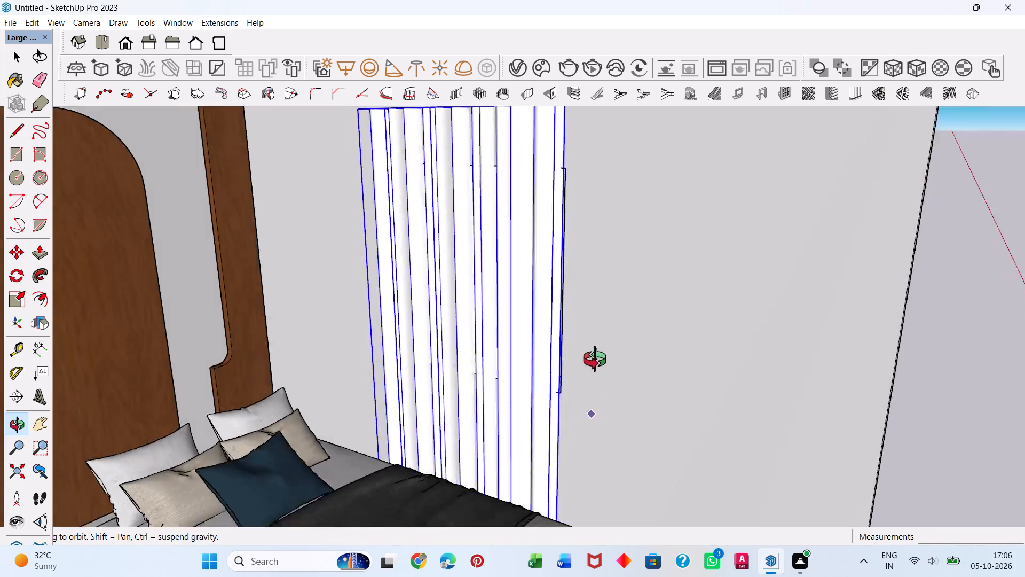
middle_click_drag(595, 359, 622, 365)
scroll(443, 380, "up", 4)
middle_click_drag(583, 391, 770, 385)
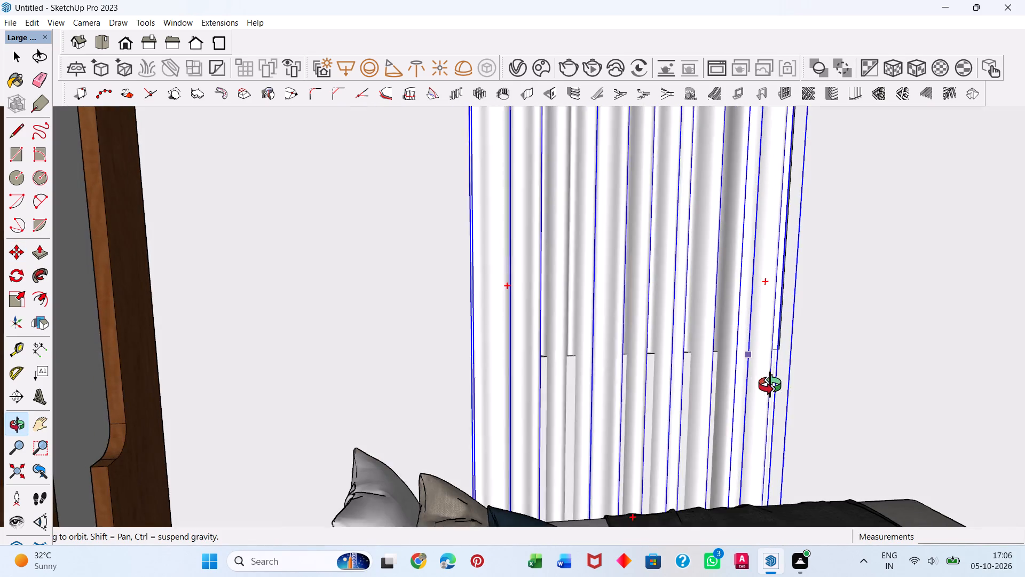
middle_click_drag(770, 385, 776, 385)
key("s")
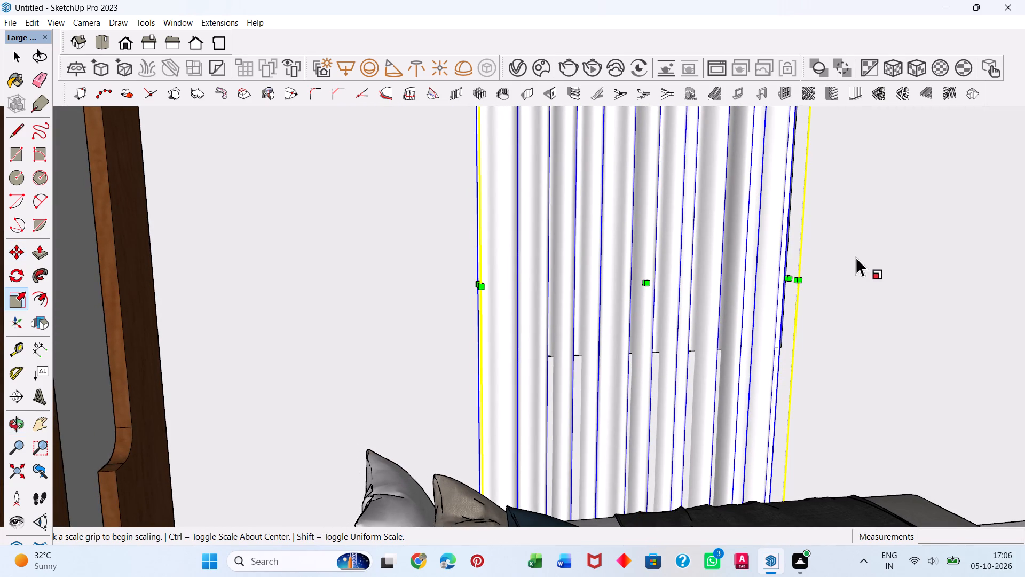
left_click_drag(789, 278, 833, 274)
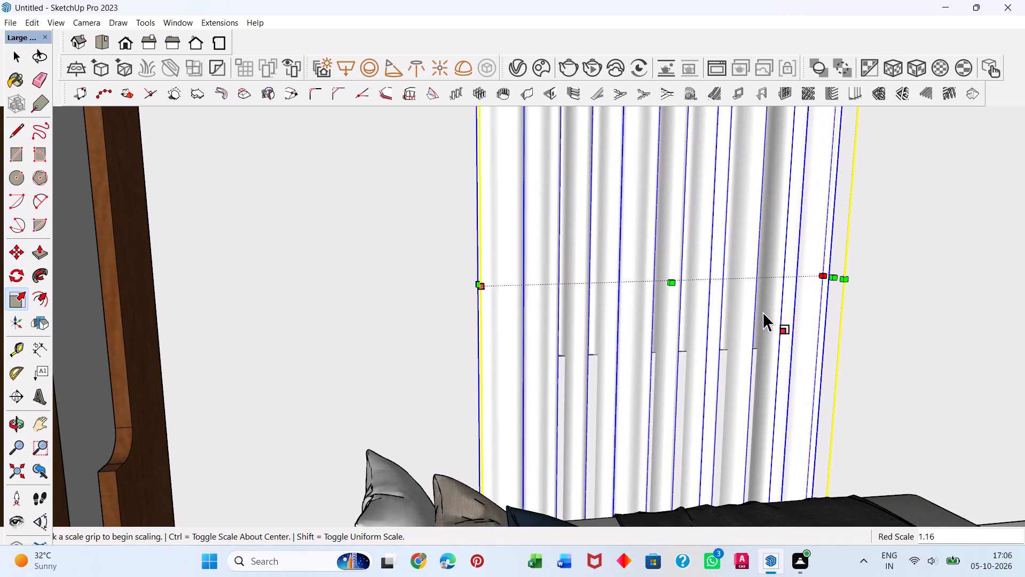
Scale the curtain panel's depth from its window-side face, working from outside where it shows through the window opening.
middle_click_drag(597, 323, 679, 364)
scroll(679, 364, "down", 1)
scroll(572, 399, "up", 2)
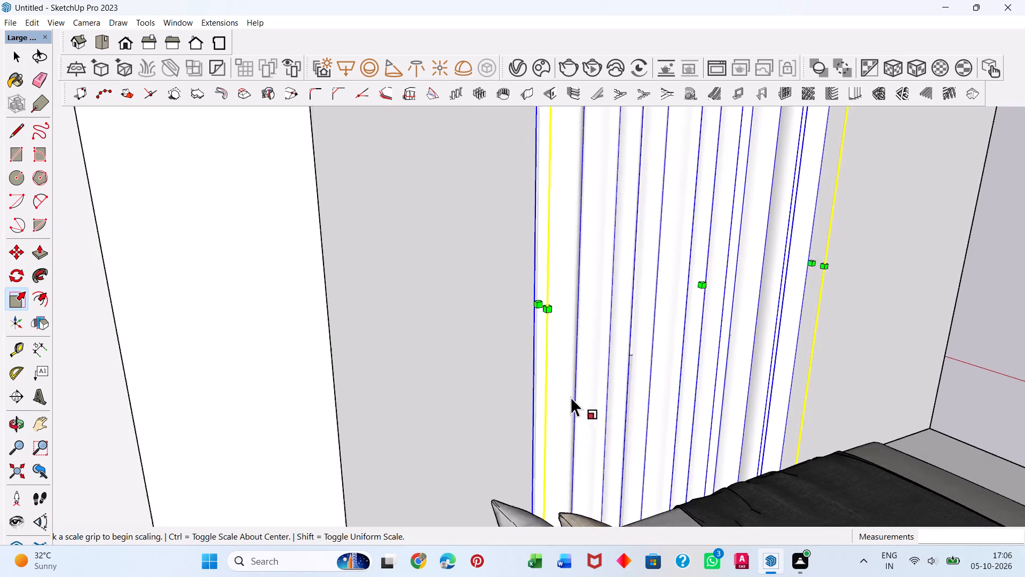
scroll(571, 397, "up", 5)
middle_click_drag(531, 359, 544, 375)
scroll(546, 376, "down", 2)
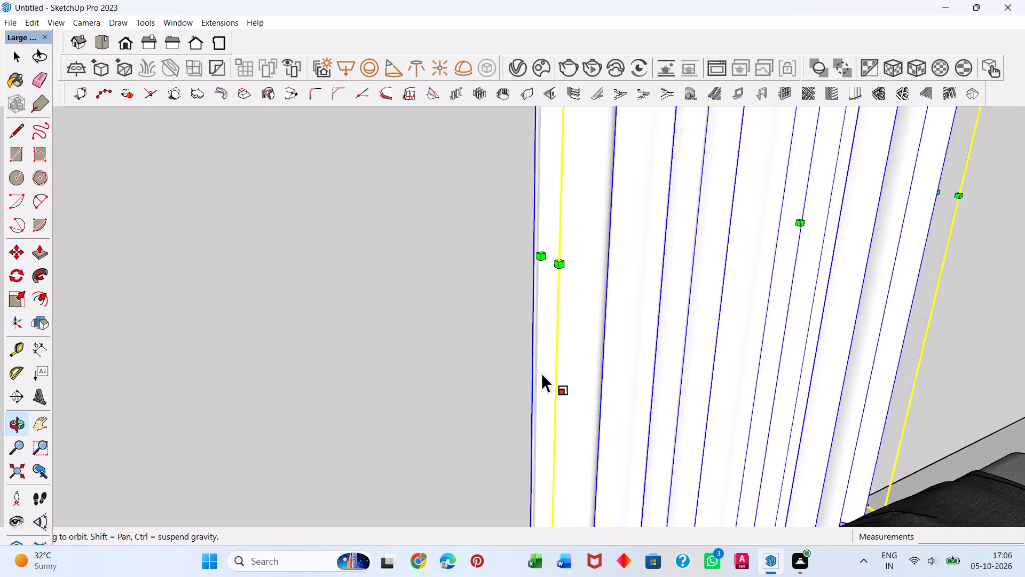
scroll(541, 373, "down", 9)
scroll(630, 229, "down", 6)
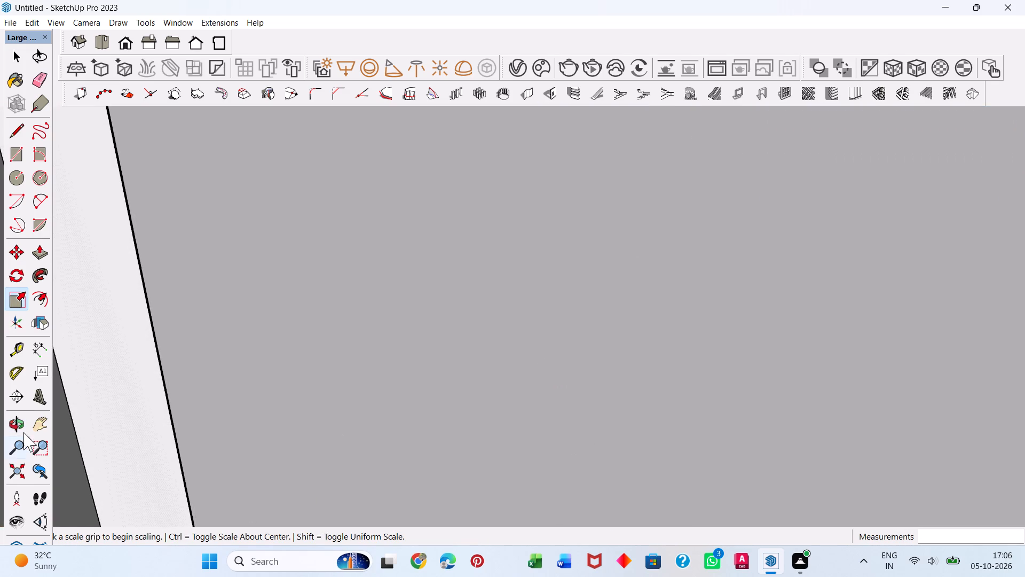
left_click(24, 471)
scroll(681, 365, "down", 5)
middle_click_drag(724, 342, 348, 407)
middle_click_drag(803, 298, 759, 296)
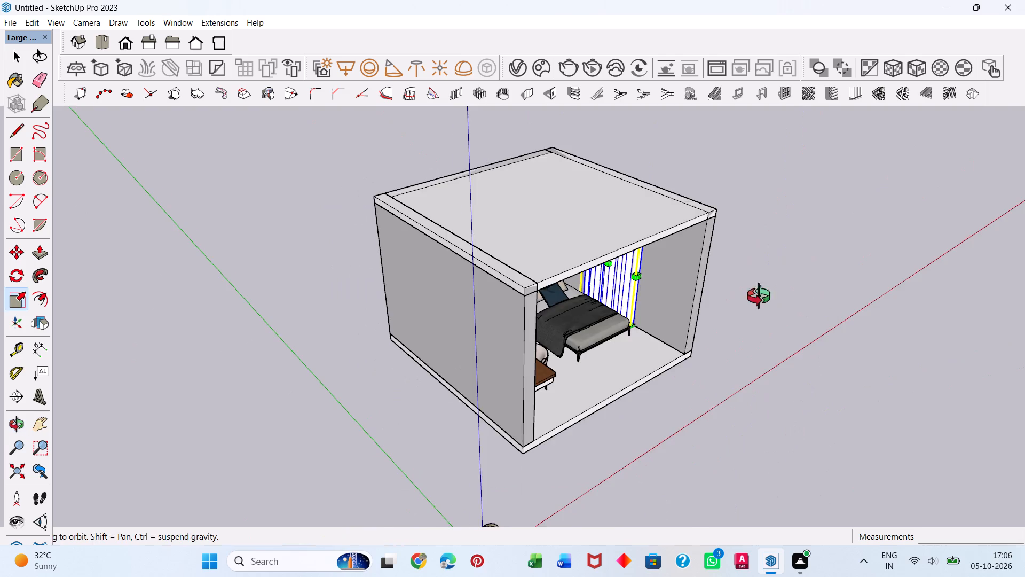
middle_click_drag(759, 296, 439, 288)
scroll(714, 345, "up", 18)
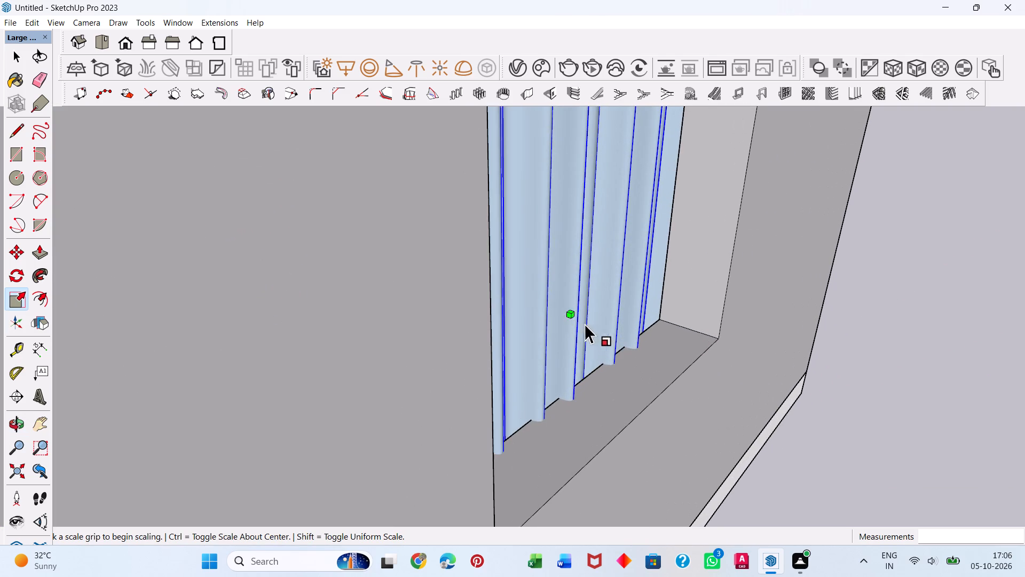
left_click_drag(574, 319, 555, 315)
Widen the curtain panel slightly along the red axis at both its headboard-side edge and its foot-side edge.
scroll(558, 360, "down", 16)
middle_click_drag(520, 388, 799, 352)
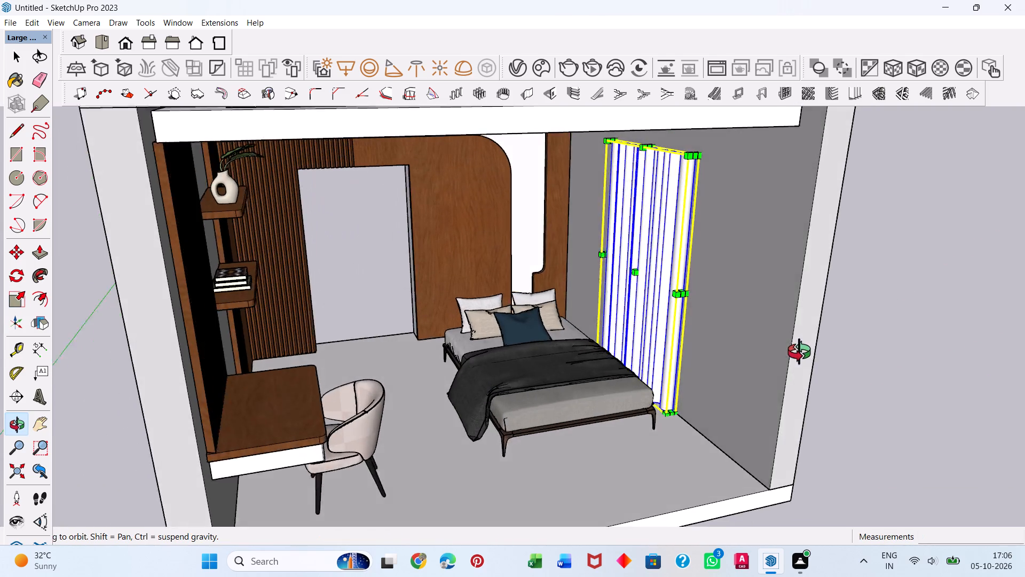
middle_click_drag(799, 352, 801, 352)
scroll(622, 239, "up", 3)
middle_click_drag(627, 278, 693, 290)
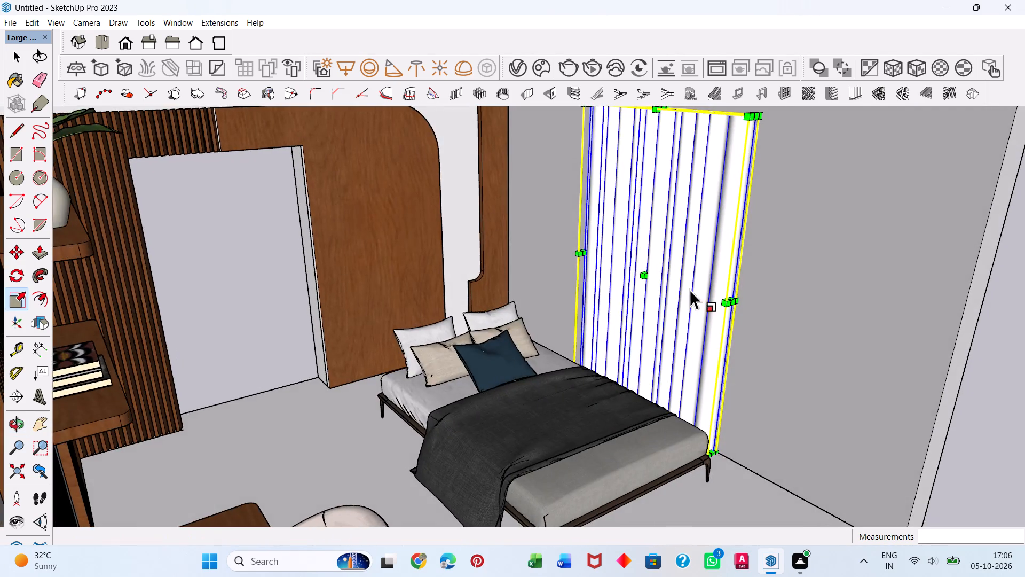
scroll(566, 259, "up", 7)
left_click_drag(606, 249, 596, 239)
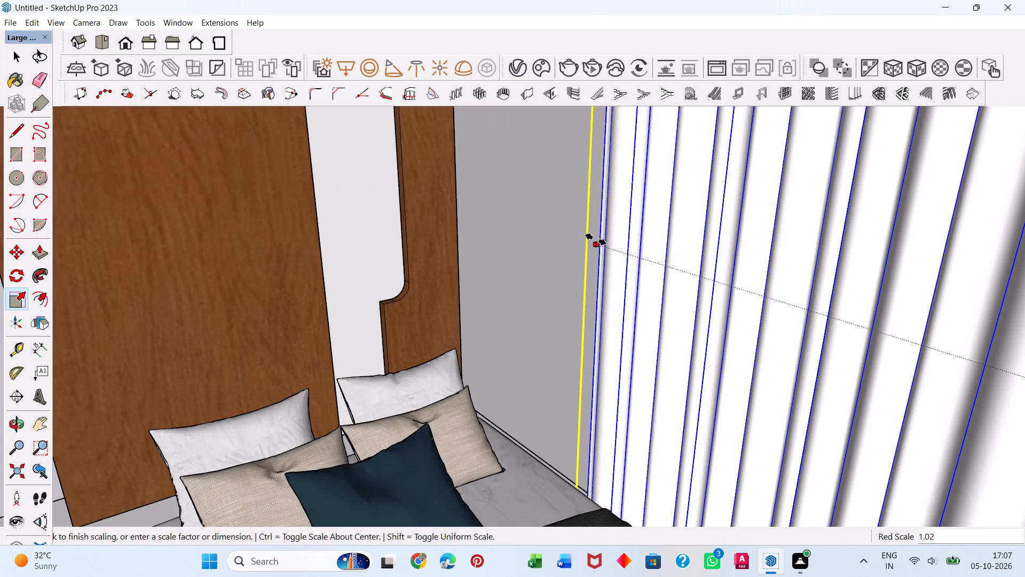
left_click_drag(596, 239, 590, 233)
scroll(592, 234, "down", 8)
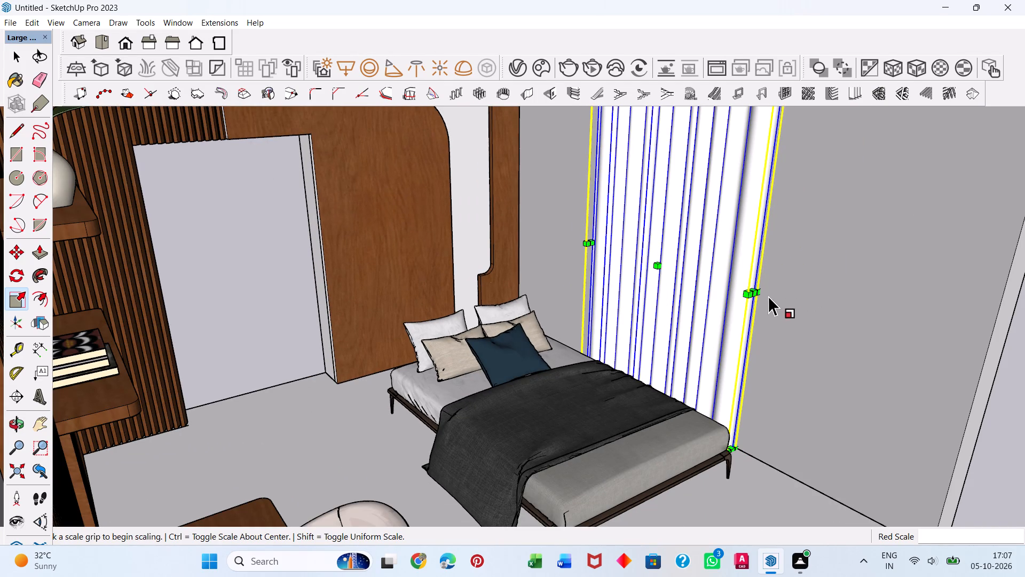
left_click_drag(755, 294, 769, 307)
Extend the curtain panel's headboard-side edge further toward the headboard wall, finishing with a red-axis scale of about 1.05.
scroll(562, 272, "up", 1)
middle_click_drag(564, 274, 618, 301)
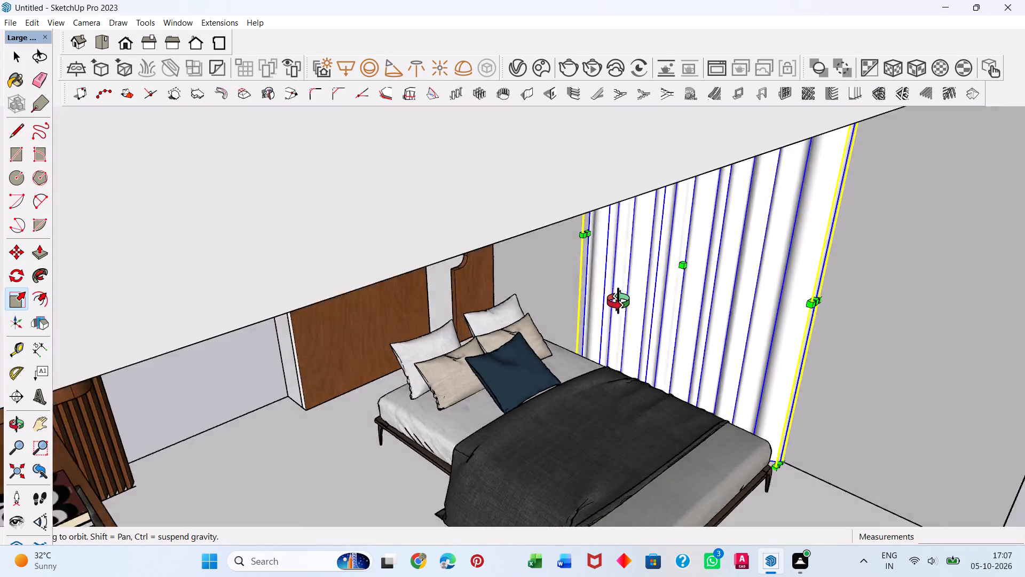
middle_click_drag(618, 301, 646, 298)
middle_click_drag(640, 287, 510, 241)
scroll(510, 237, "down", 20)
scroll(510, 237, "down", 2)
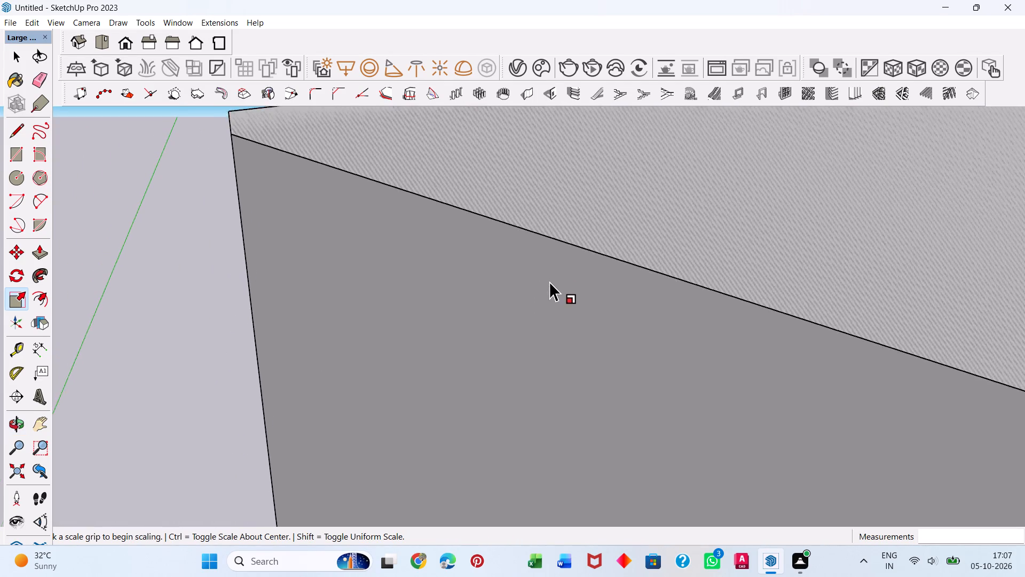
scroll(549, 282, "down", 11)
scroll(886, 379, "up", 10)
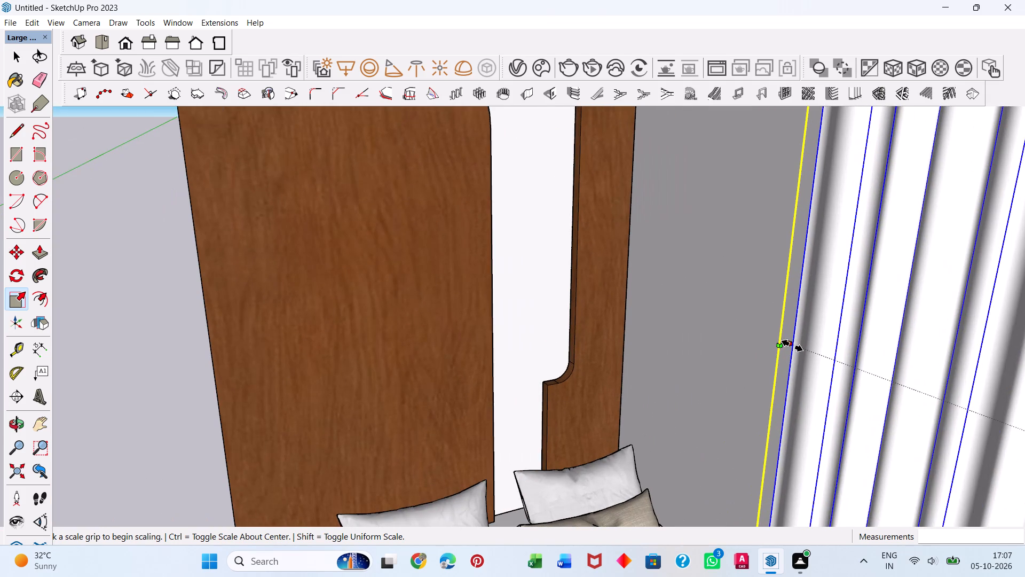
left_click_drag(792, 344, 769, 329)
scroll(770, 331, "down", 6)
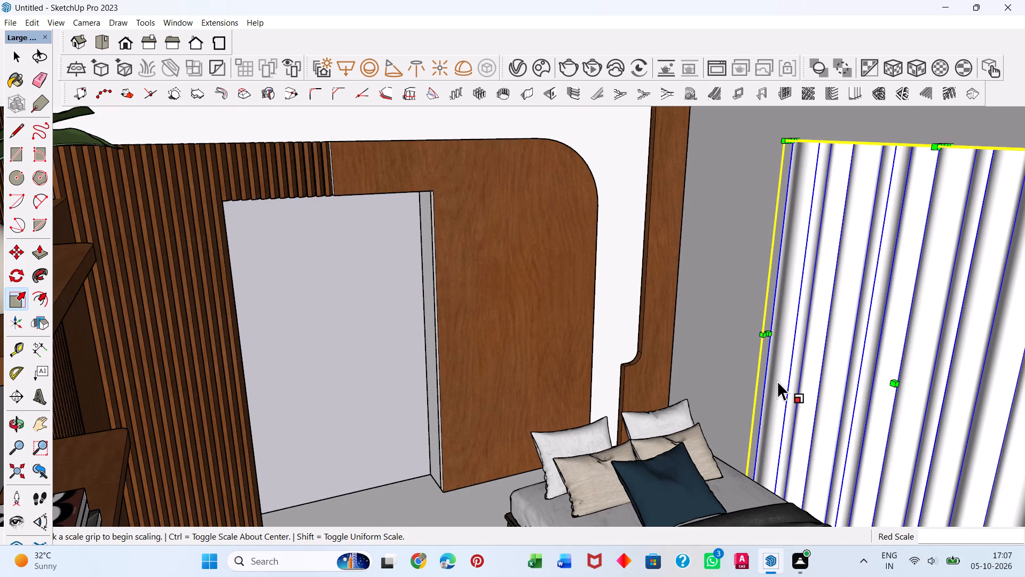
scroll(760, 339, "up", 3)
left_click_drag(769, 331, 759, 321)
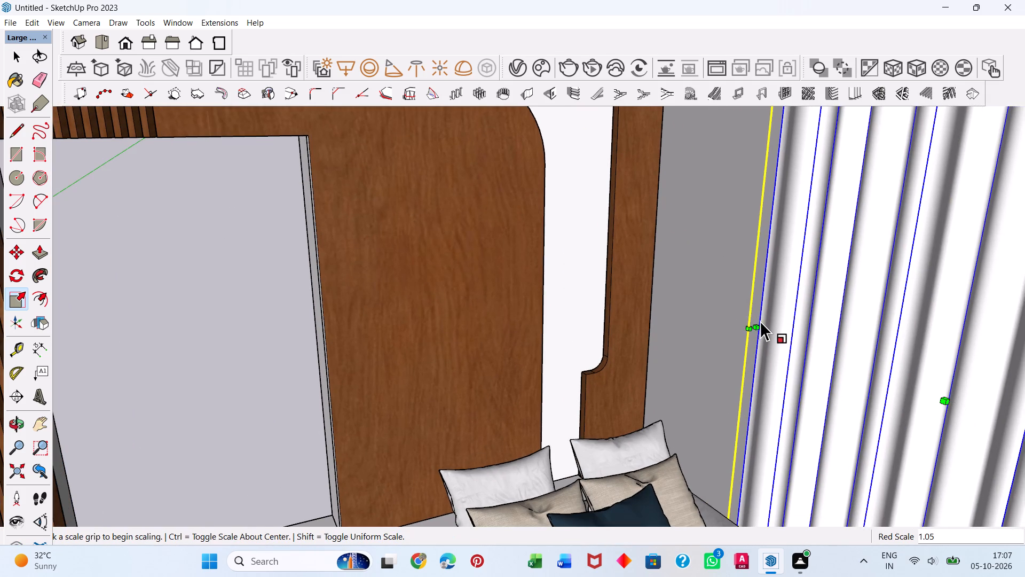
scroll(760, 321, "down", 10)
middle_click_drag(894, 399, 838, 328)
scroll(839, 321, "down", 2)
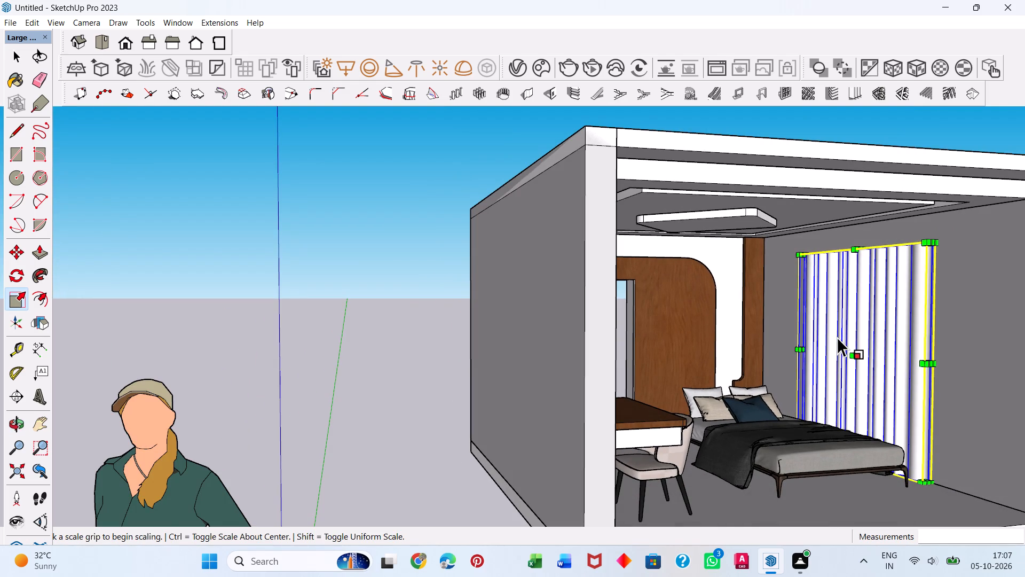
key("Escape")
Scale the curtain panel upward from its top edge along the blue axis to reach the false ceiling.
scroll(840, 330, "down", 9)
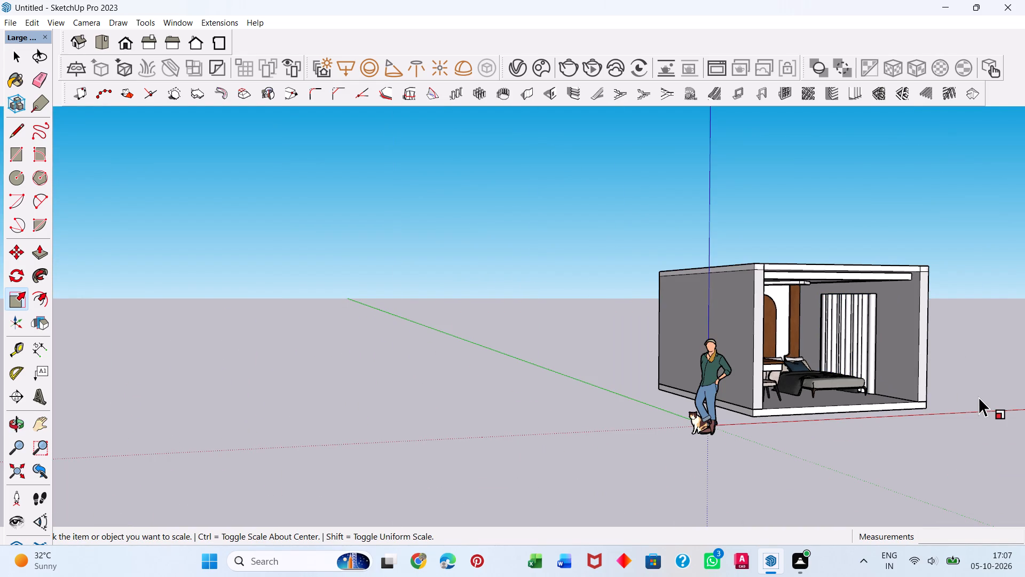
key("space")
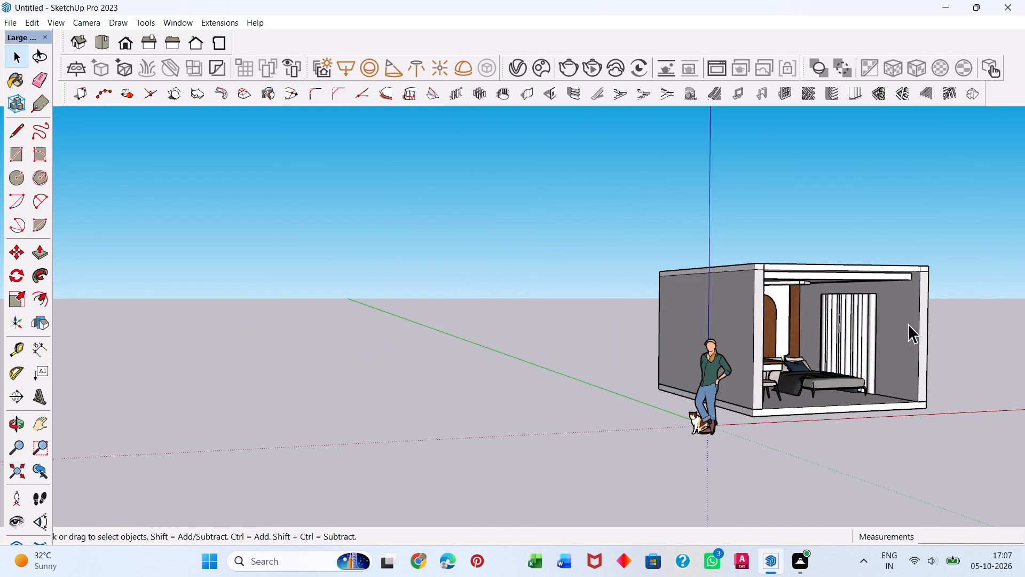
scroll(842, 309, "up", 4)
left_click(849, 343)
key("s")
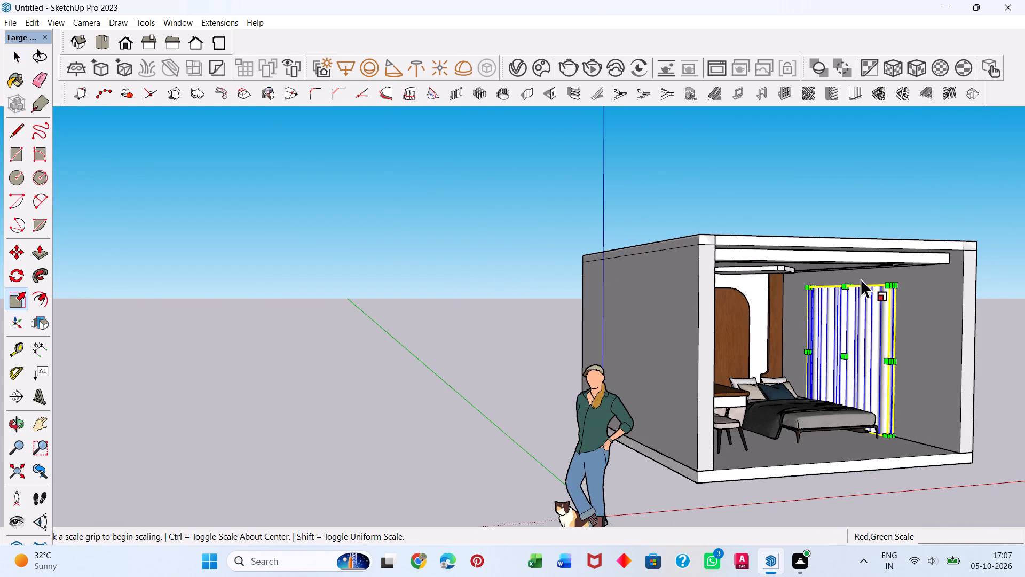
scroll(850, 281, "up", 10)
middle_click_drag(851, 287, 848, 309)
scroll(853, 293, "up", 10)
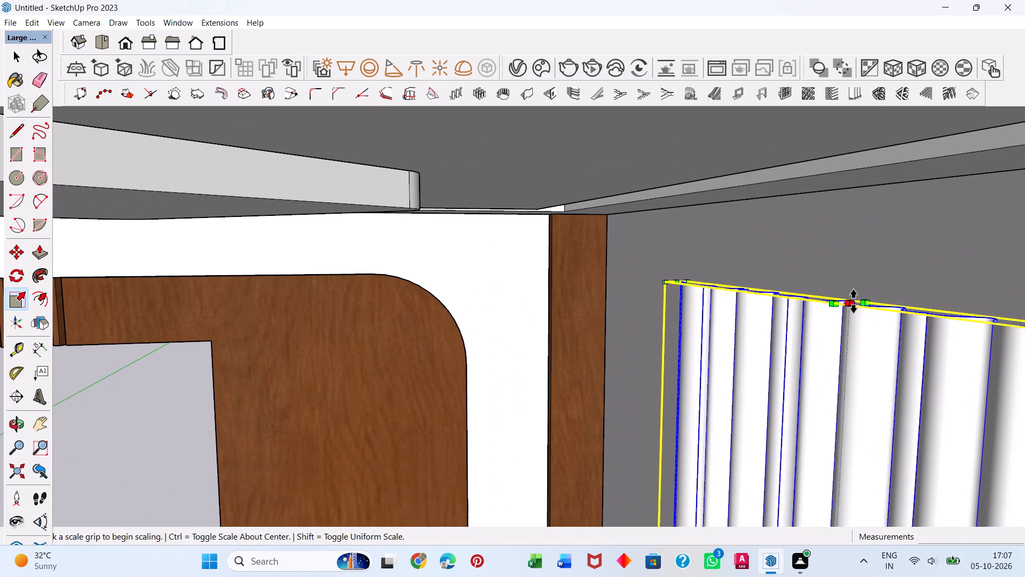
left_click_drag(854, 301, 873, 187)
scroll(865, 240, "down", 4)
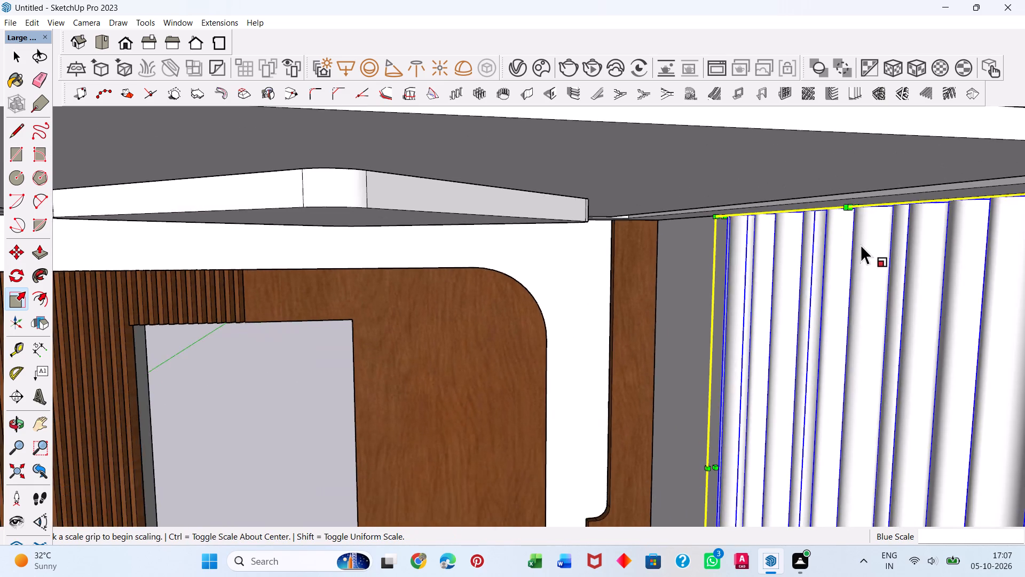
scroll(861, 245, "down", 16)
key("space")
Examine the furnished room from its open side with the curtain deselected, including the desk shelves and doorway.
middle_click_drag(865, 393, 780, 397)
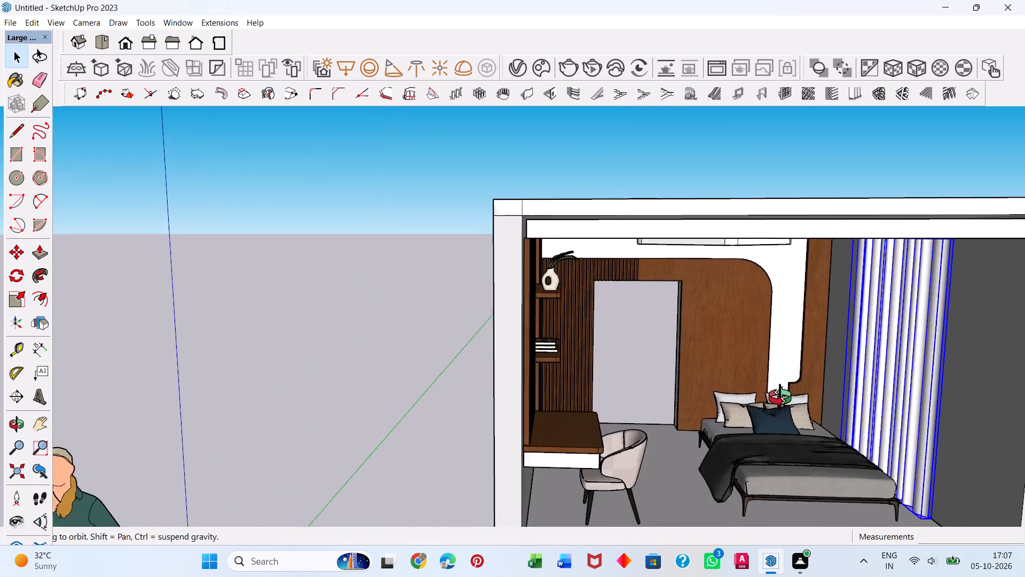
middle_click_drag(780, 397, 754, 408)
scroll(751, 392, "down", 8)
middle_click_drag(777, 447, 790, 408)
key("space")
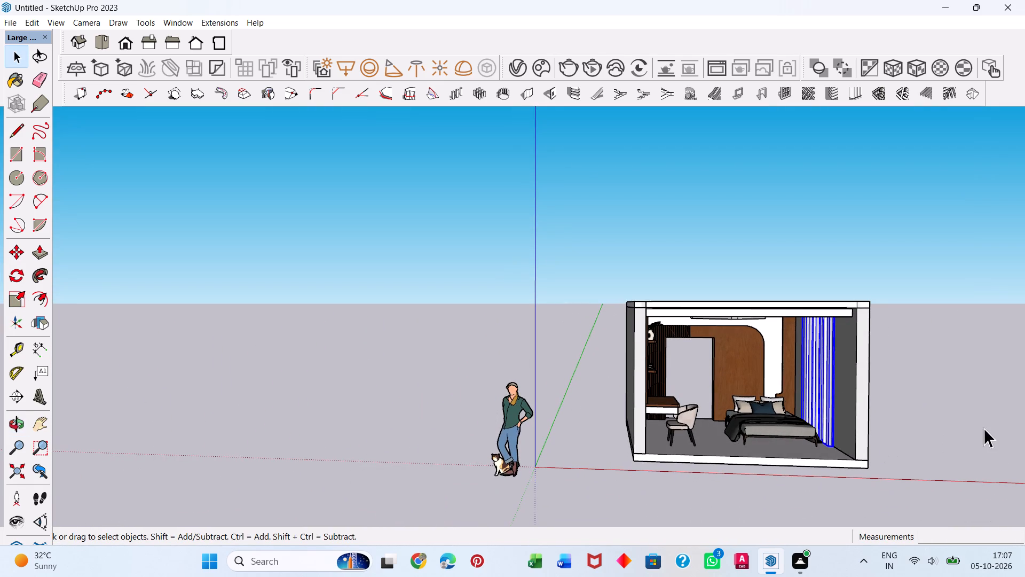
left_click(965, 422)
scroll(763, 409, "up", 5)
middle_click_drag(693, 429, 614, 432)
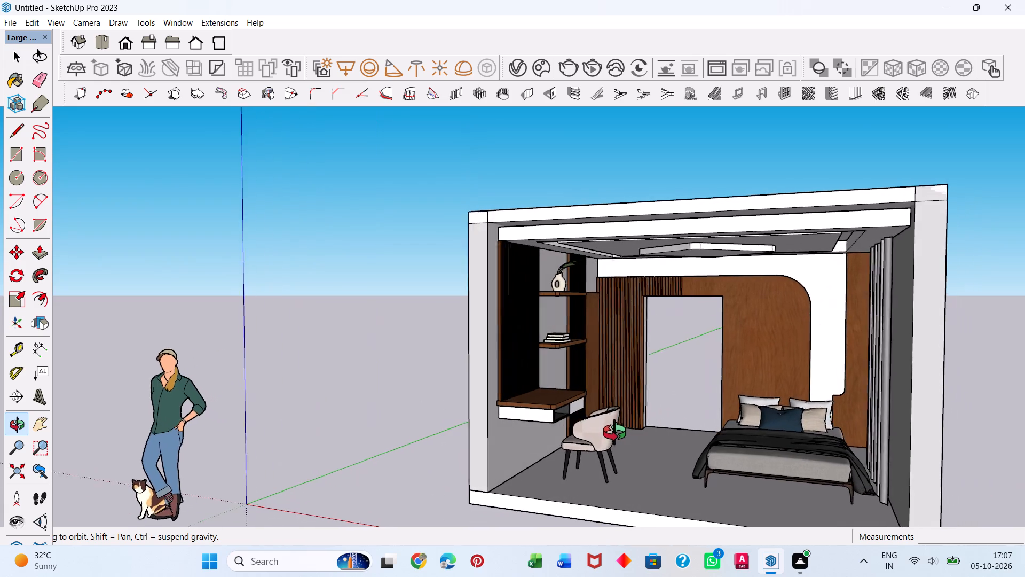
middle_click_drag(614, 432, 617, 433)
scroll(657, 371, "up", 12)
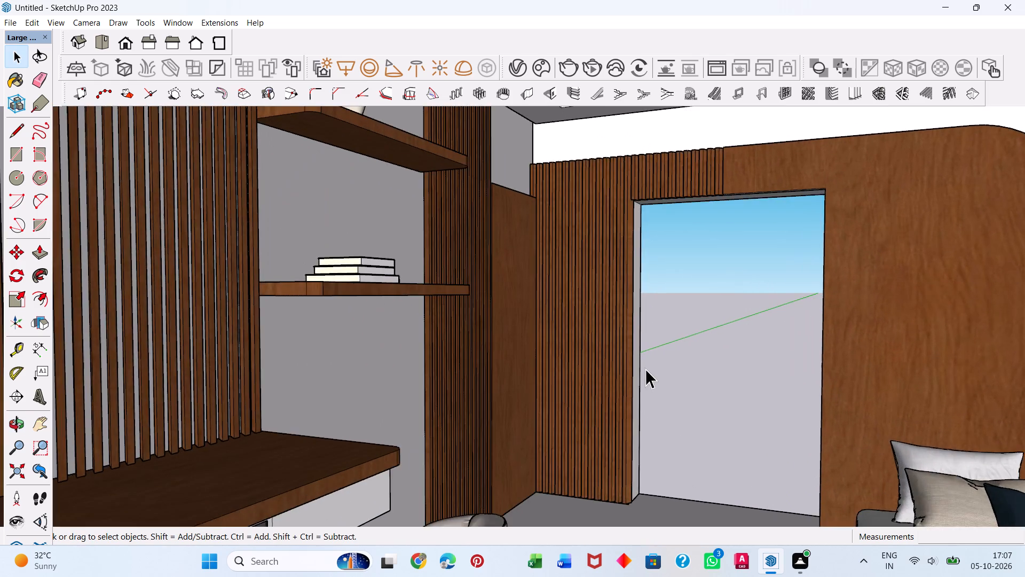
scroll(645, 369, "down", 15)
middle_click_drag(680, 492, 756, 499)
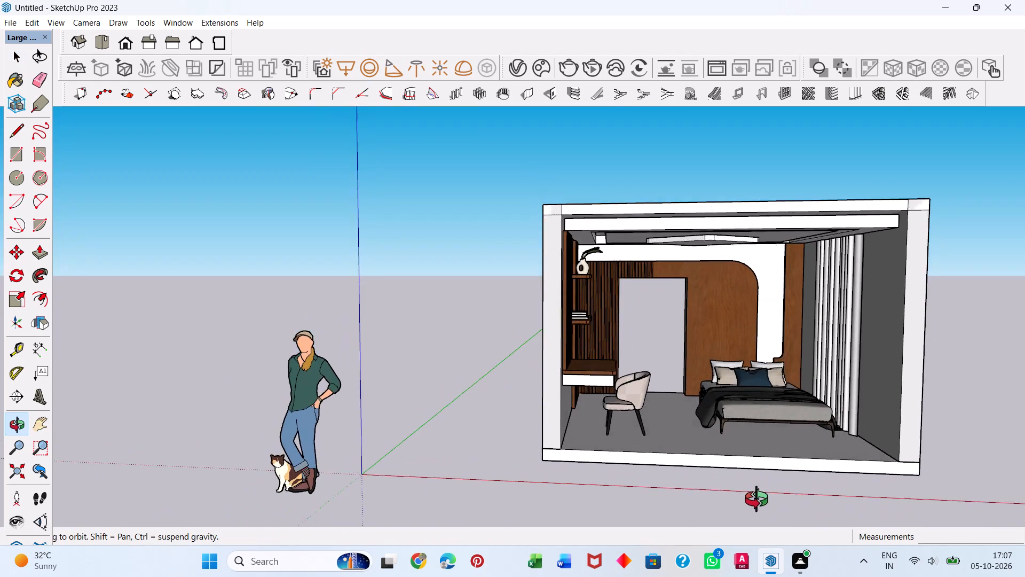
middle_click_drag(756, 499, 751, 507)
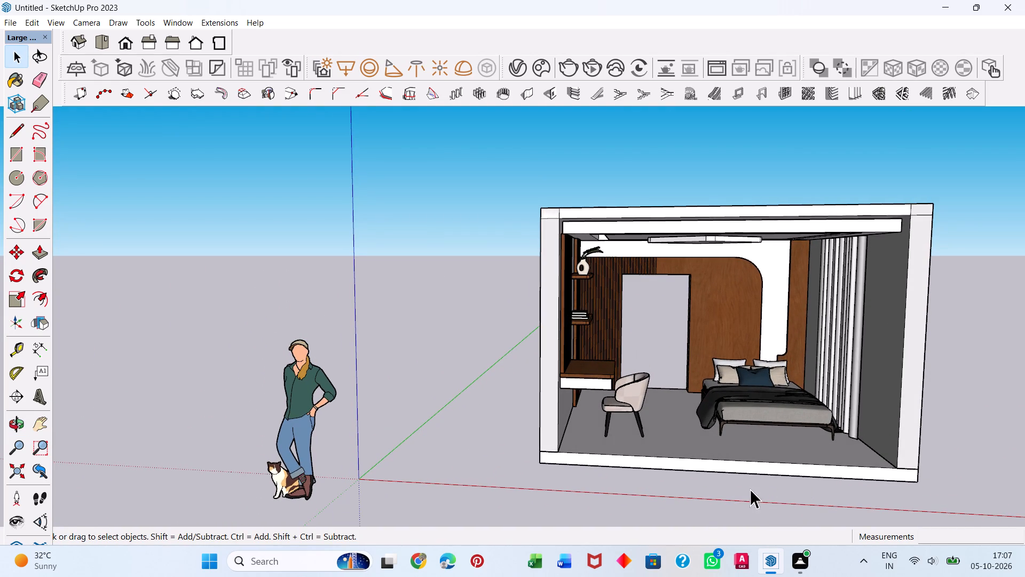
Import the Lounge+dining vase model from the Materials folder and place it beside the room's open side.
left_click(13, 22)
left_click(46, 222)
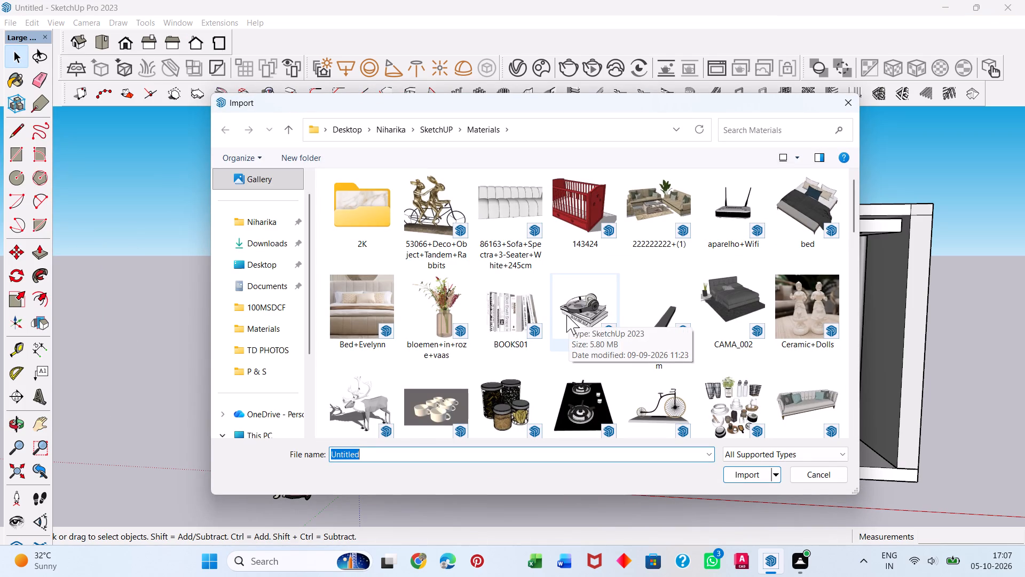
scroll(507, 304, "down", 3)
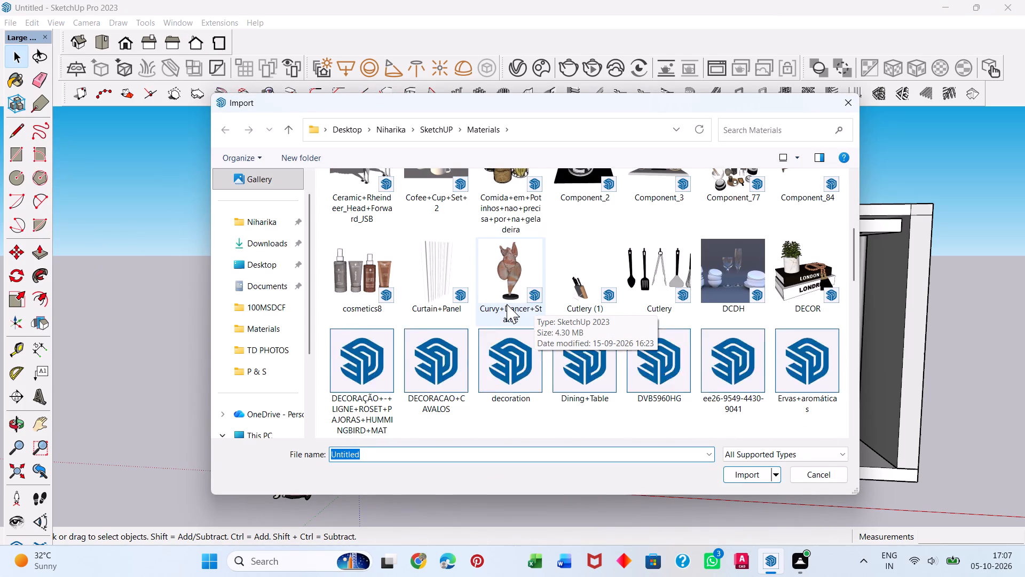
scroll(509, 304, "down", 1)
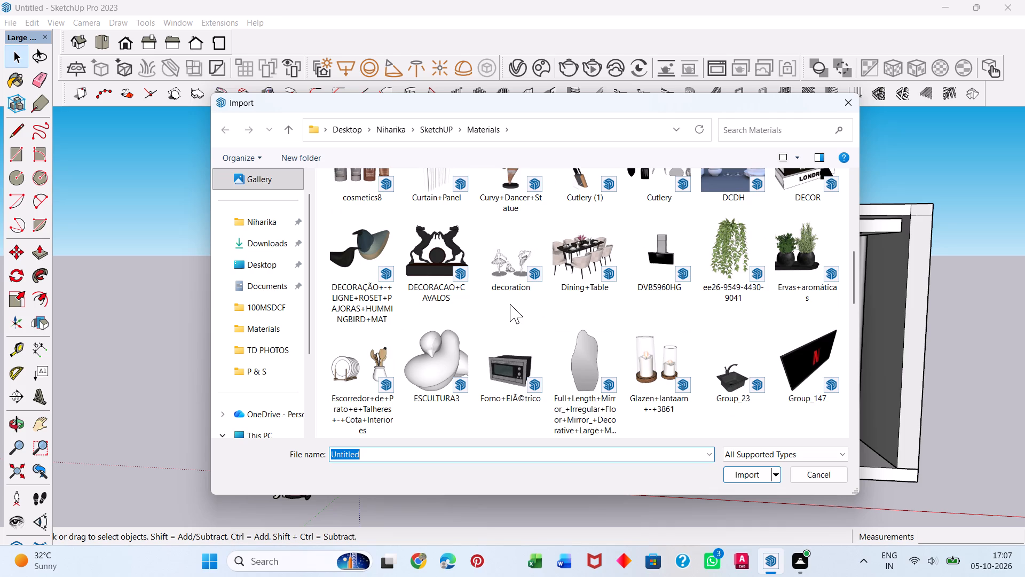
scroll(510, 304, "down", 2)
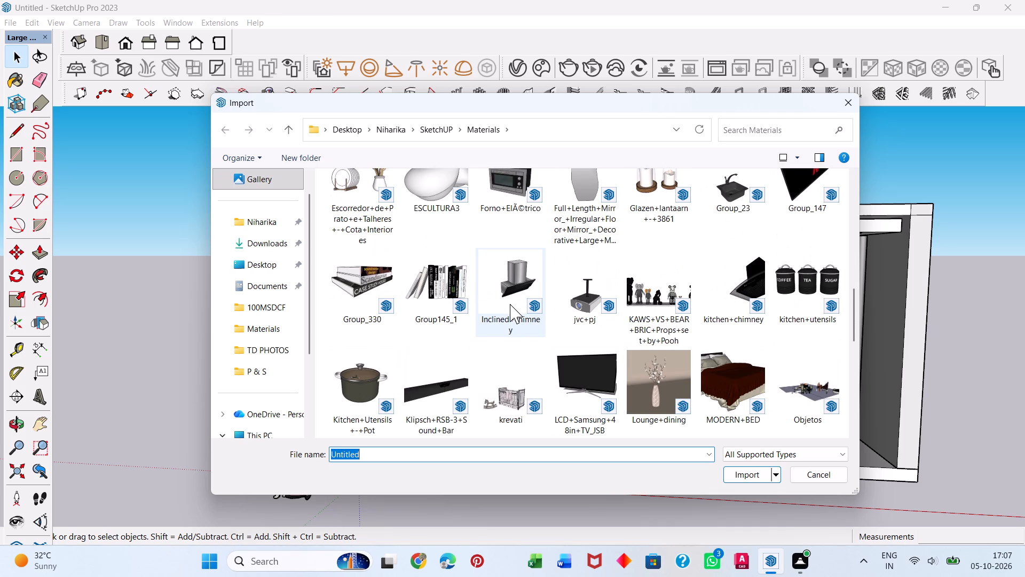
scroll(510, 304, "down", 1)
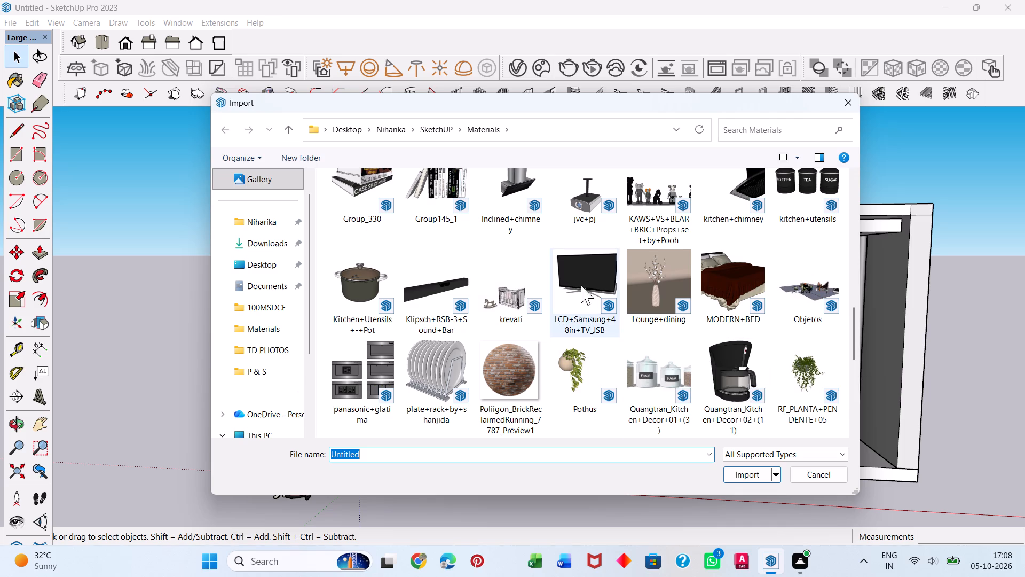
left_click(653, 290)
left_click(740, 477)
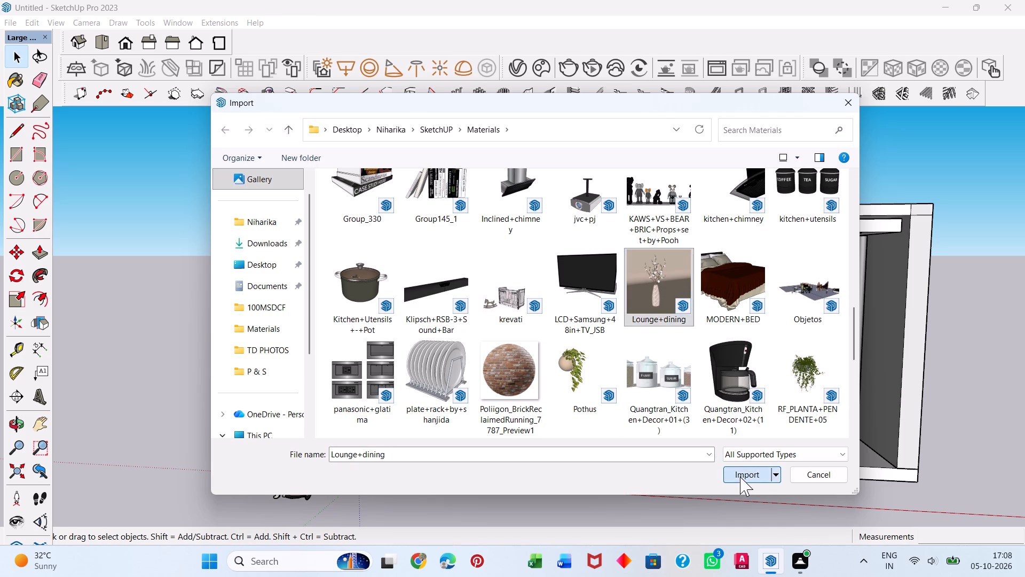
middle_click_drag(587, 372, 525, 394)
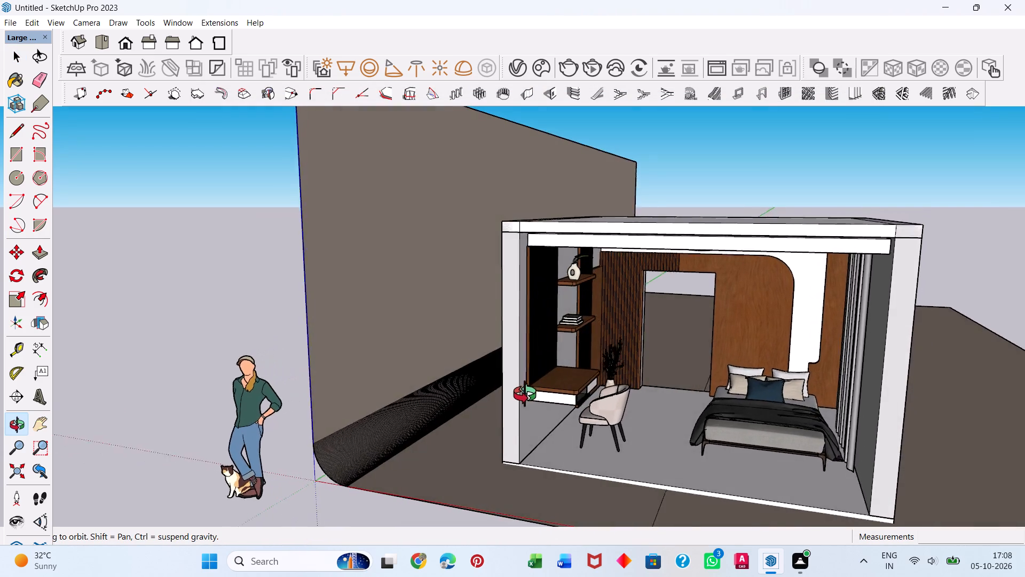
middle_click_drag(525, 394, 600, 377)
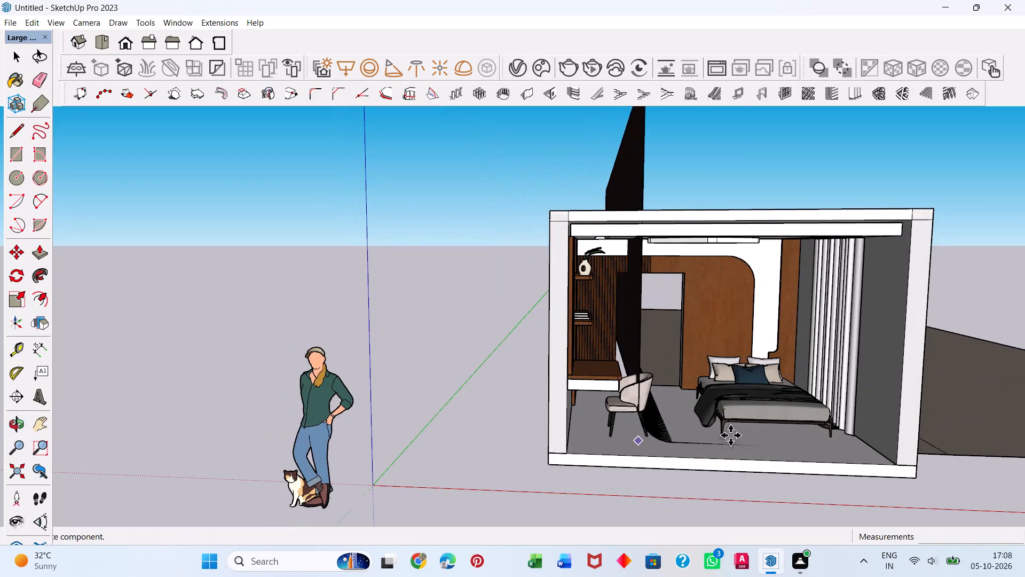
left_click(226, 427)
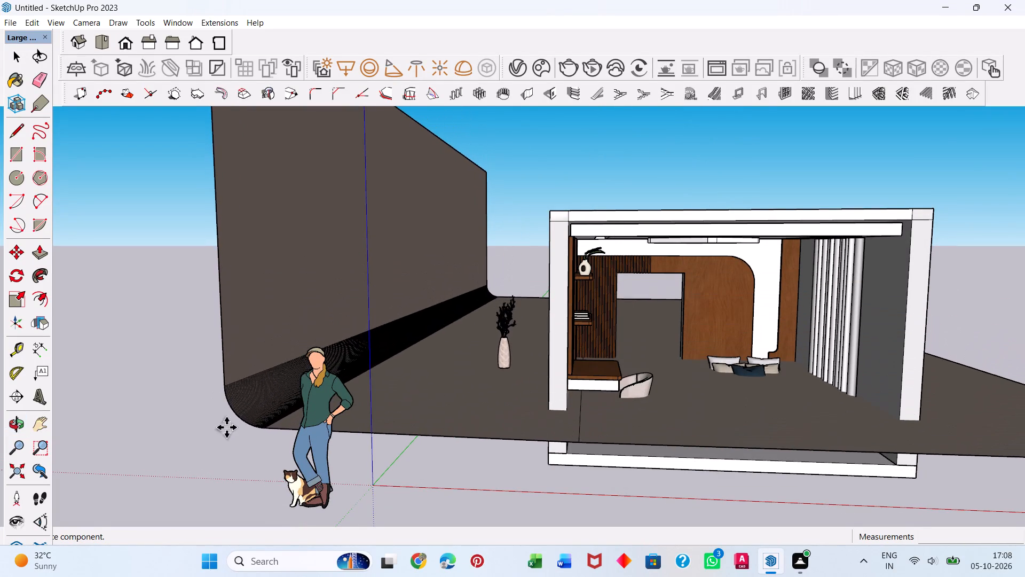
Explode the imported Lounge+dining component so its vase and backdrop can be handled separately.
key("space")
right_click(475, 377)
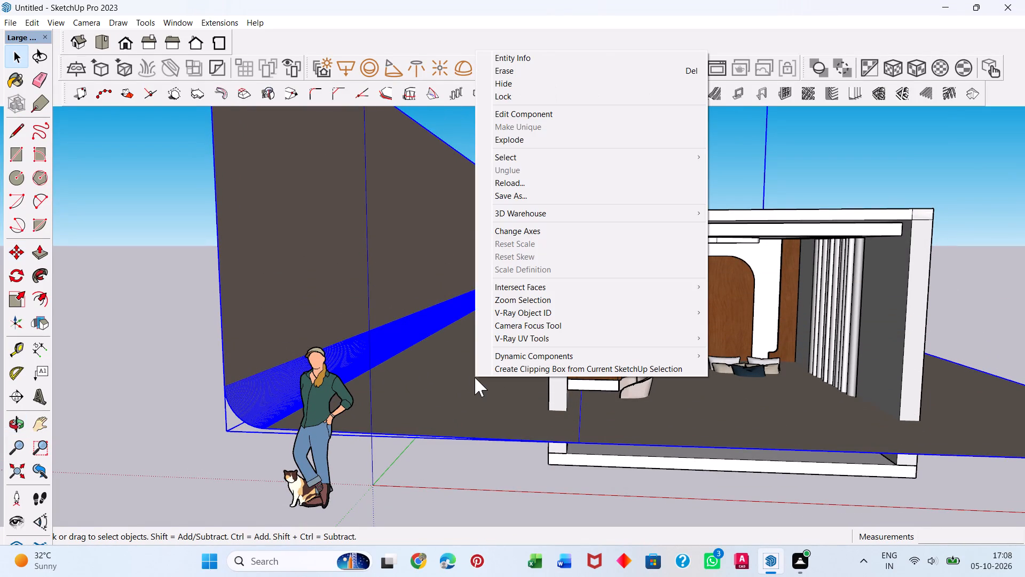
left_click(492, 141)
Move the flower vase about 8' 4" from the imported backdrop onto the bedroom desk.
left_click(498, 354)
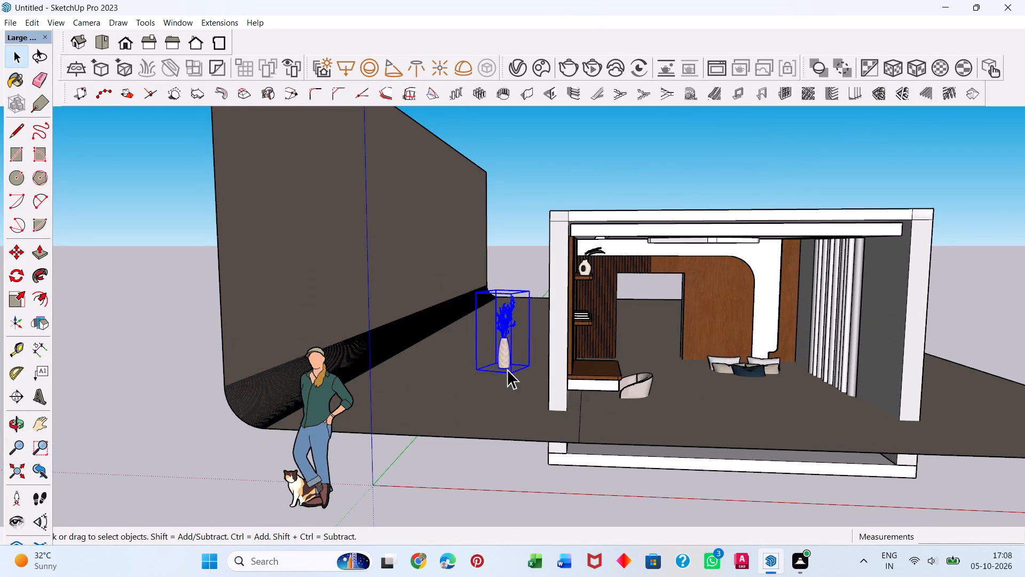
key("m")
left_click(508, 376)
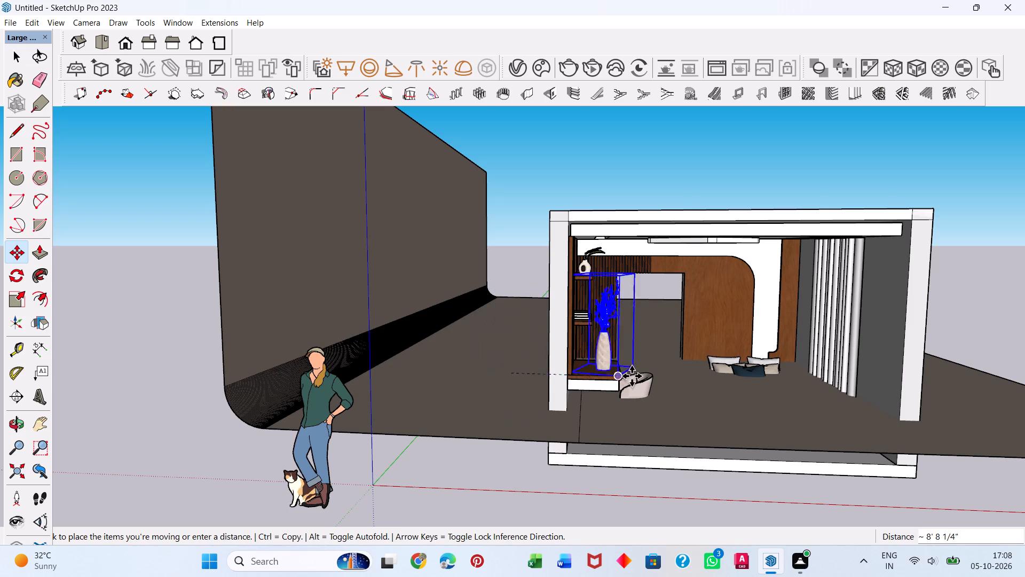
left_click(604, 378)
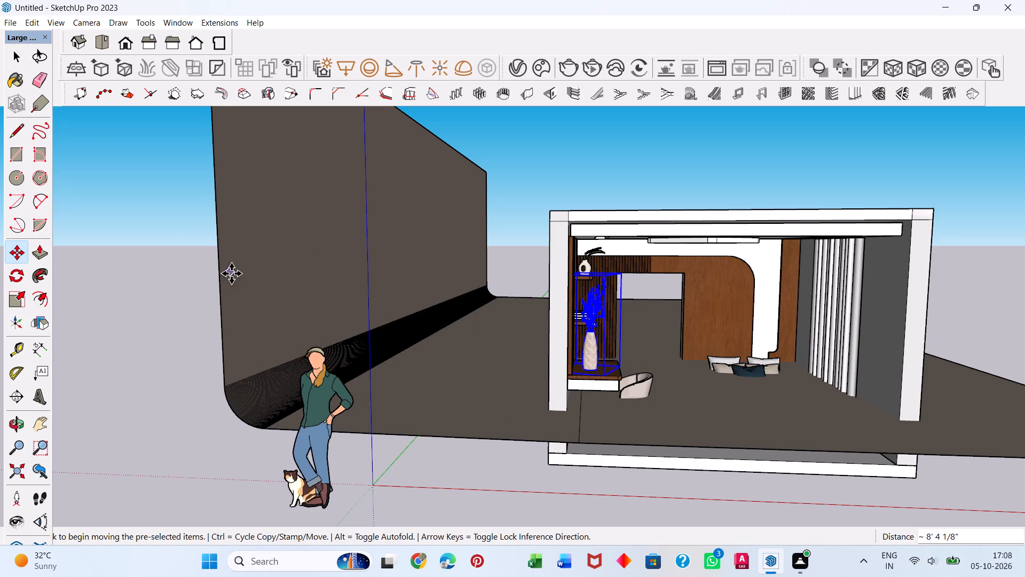
Delete the large curved backdrop that came with the vase model.
key("space")
left_click(231, 272)
key("Delete")
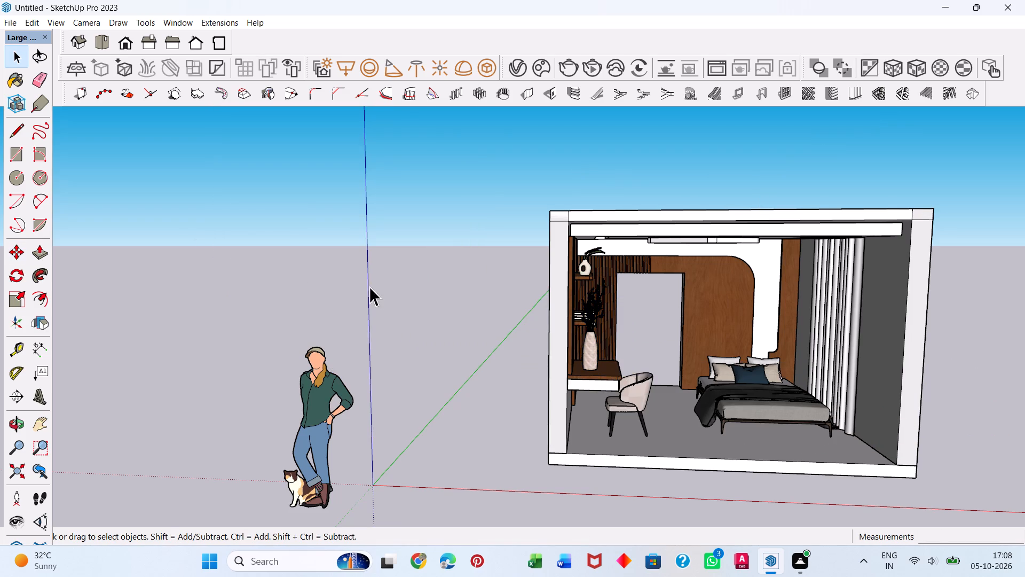
Shorten the desk vase from its top with a blue-axis scale of about 0.47.
left_click(594, 352)
key("s")
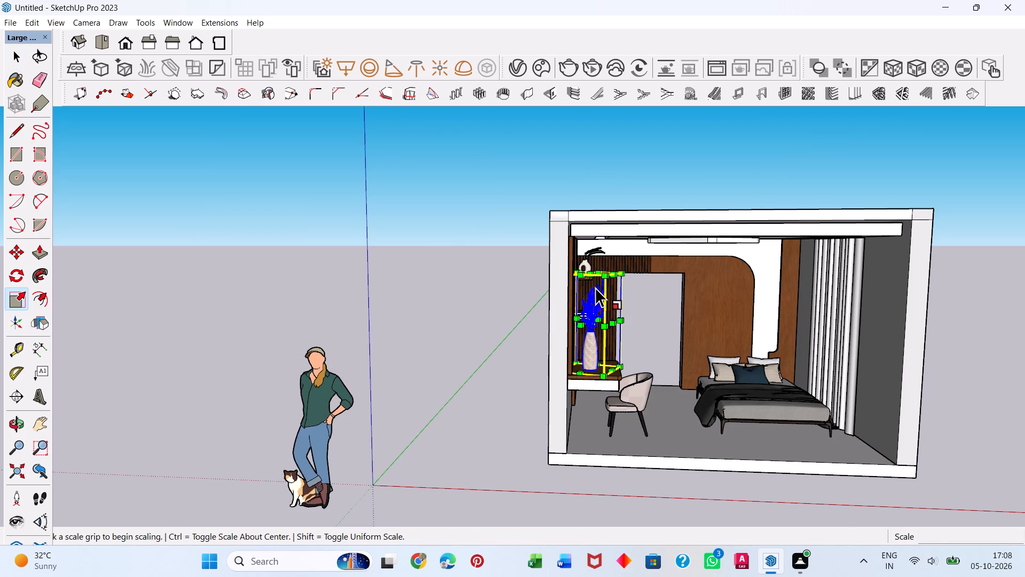
scroll(602, 286, "up", 9)
middle_click_drag(601, 272, 561, 357)
middle_click_drag(563, 340, 563, 329)
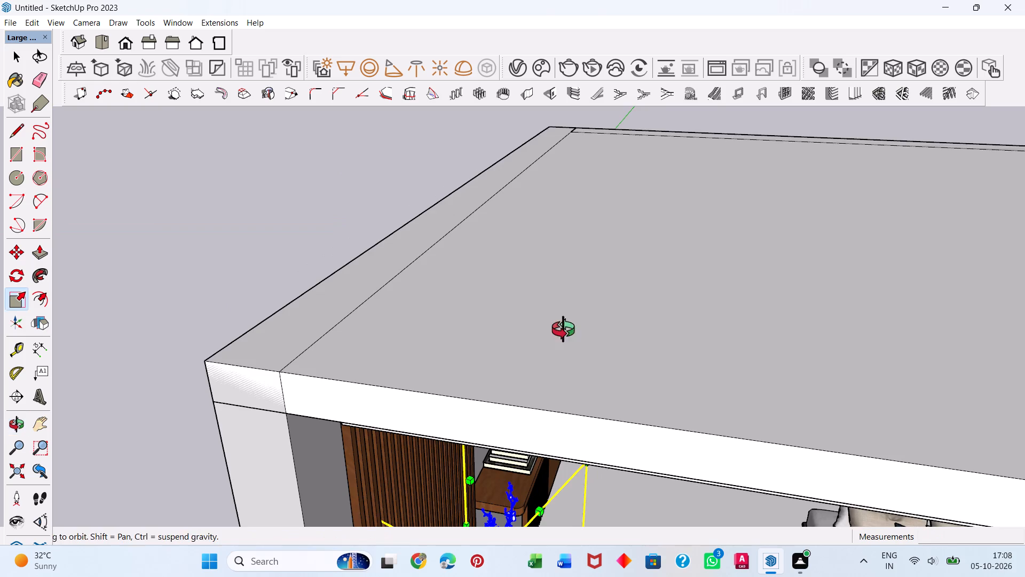
middle_click_drag(563, 329, 566, 313)
left_click_drag(470, 480, 486, 507)
scroll(486, 526, "down", 1)
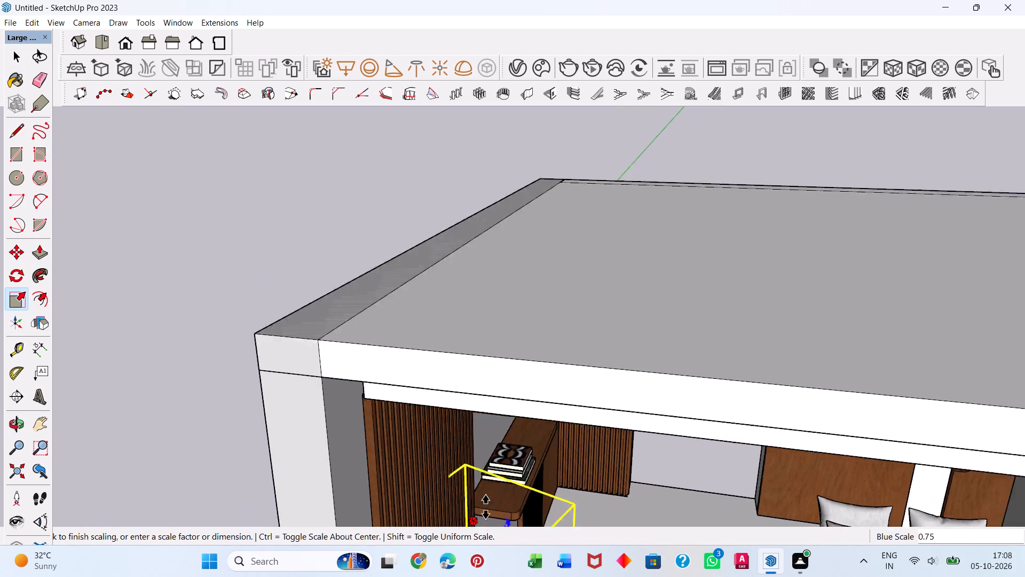
middle_click_drag(486, 507, 540, 305)
scroll(486, 507, "down", 1)
left_click_drag(486, 507, 537, 330)
middle_click_drag(541, 317, 506, 460)
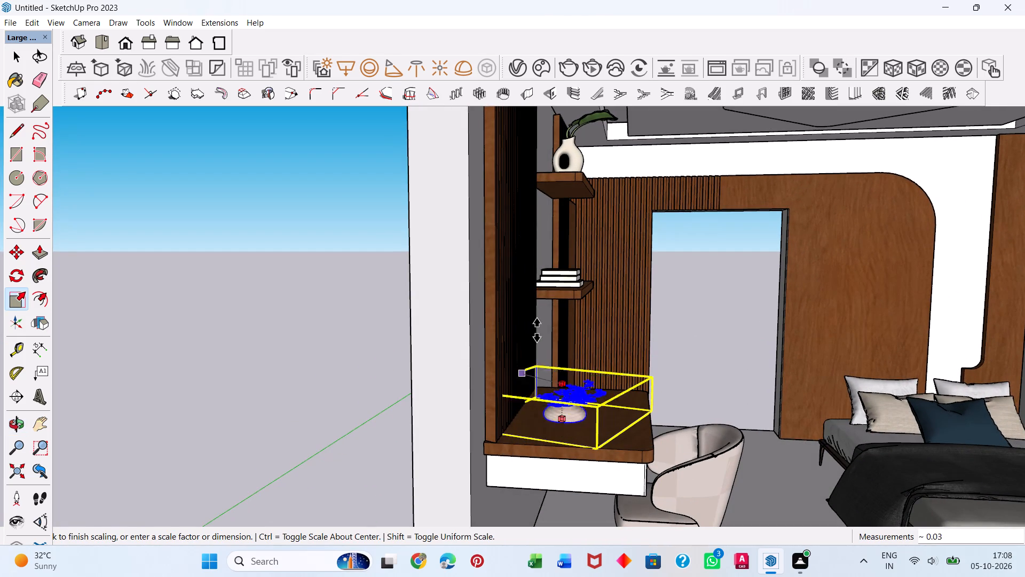
left_click_drag(537, 330, 556, 279)
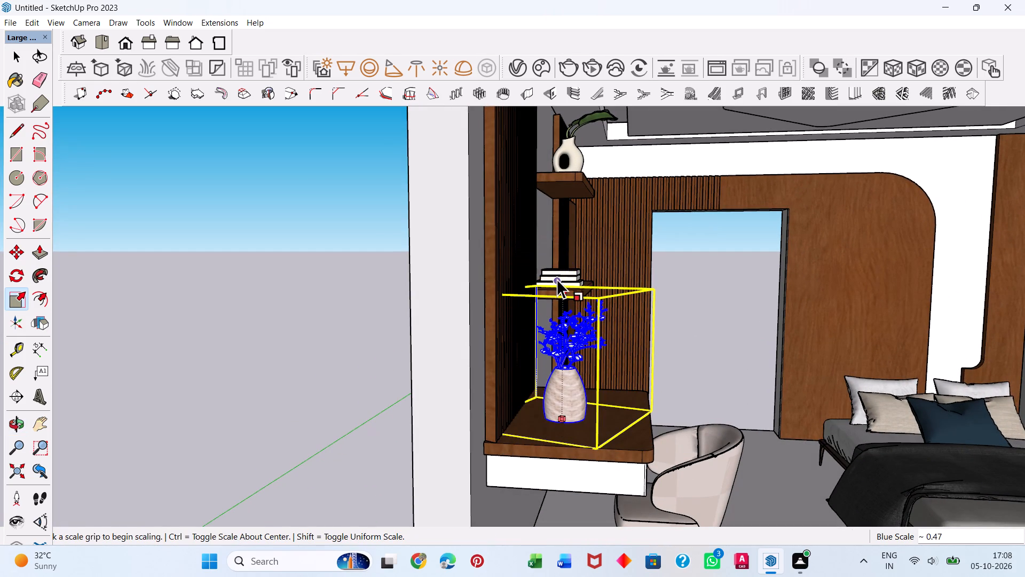
Narrow the desk vase toward the slatted wall with a green-axis scale of about 0.64.
left_click_drag(632, 360, 570, 358)
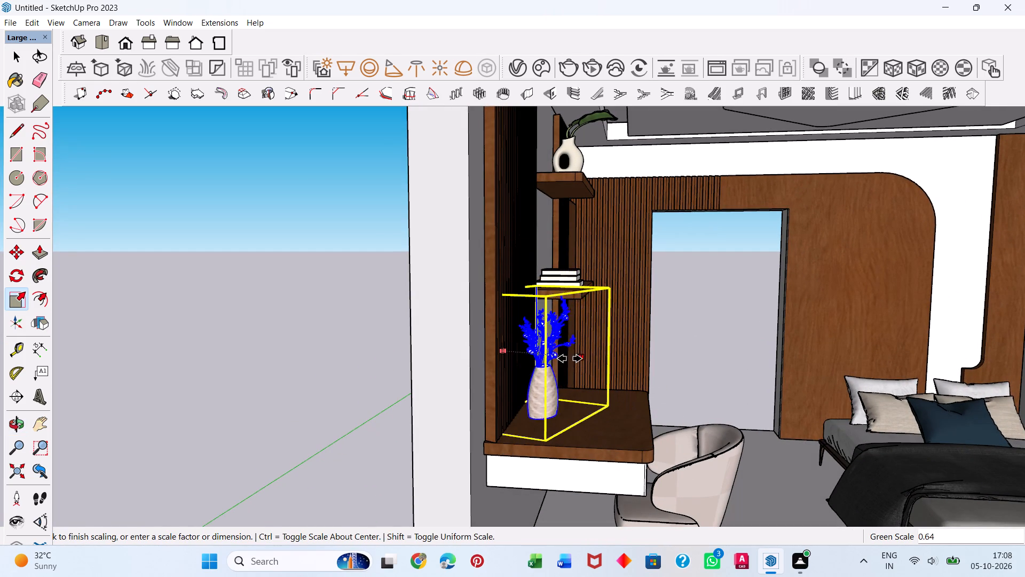
left_click_drag(570, 358, 574, 372)
Move the vase across the desktop away from the slatted wall toward the chair side, and deselect it.
middle_click_drag(596, 383, 422, 409)
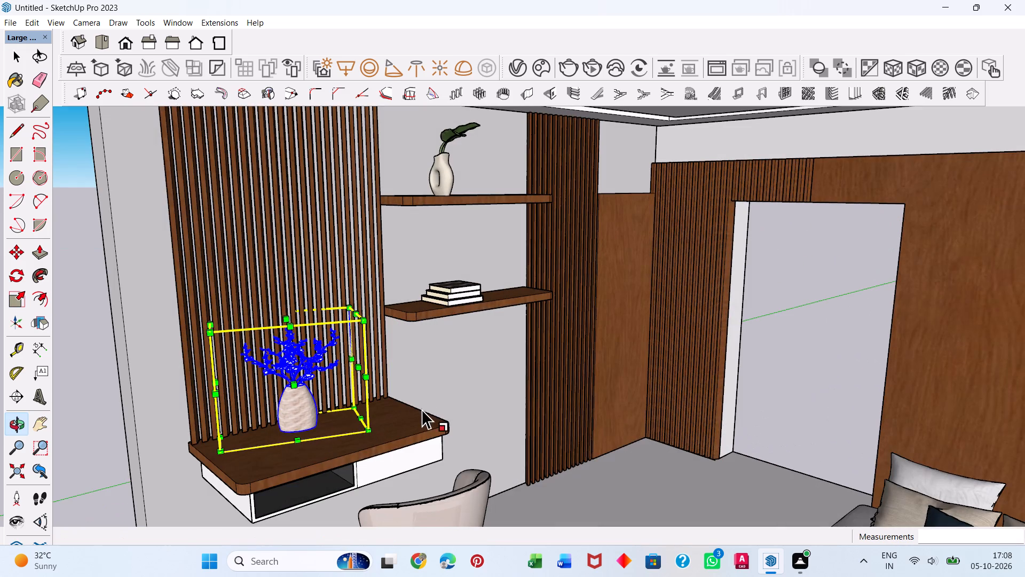
middle_click_drag(417, 414, 569, 397)
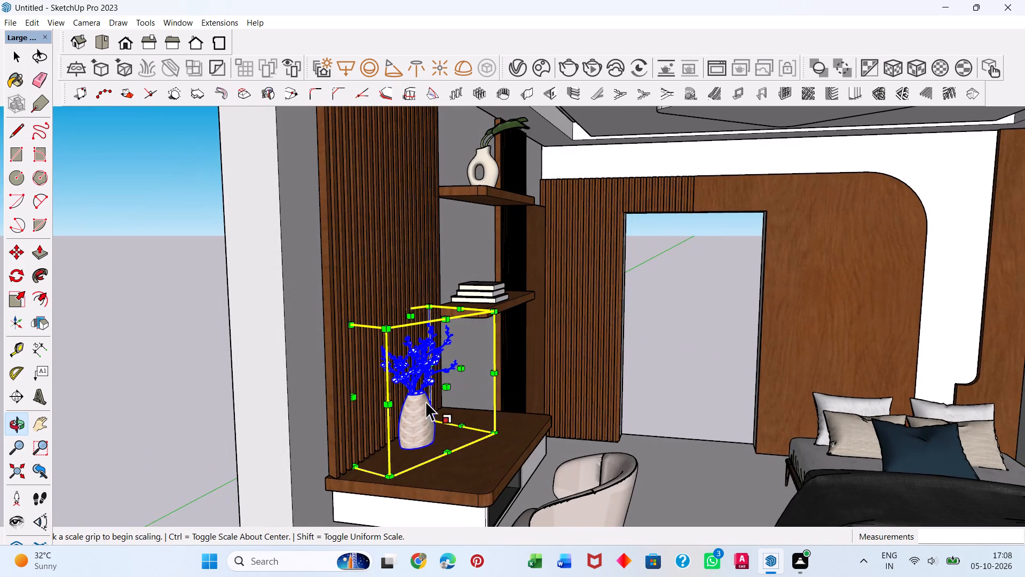
key("m")
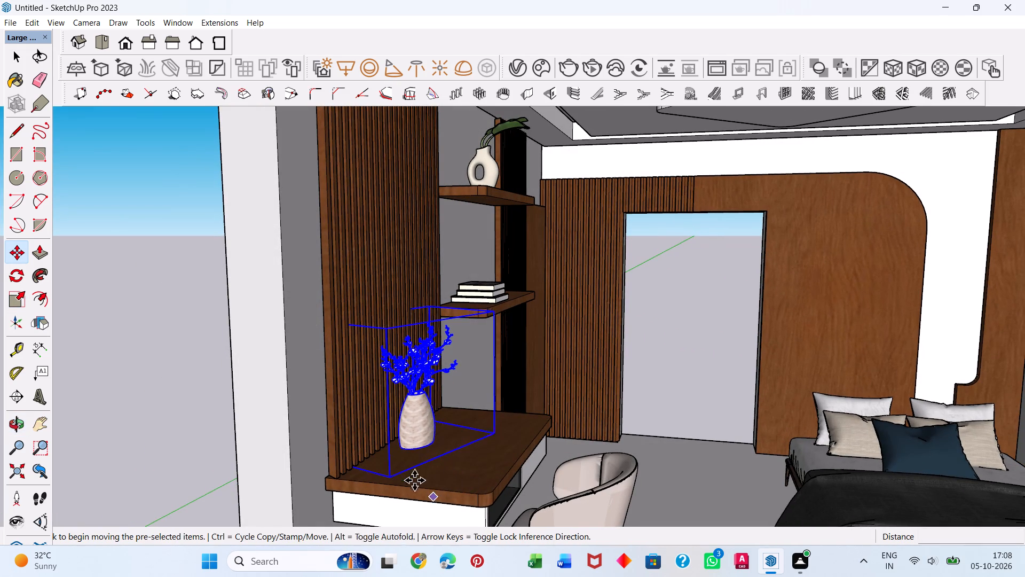
left_click(386, 476)
left_click(457, 494)
scroll(424, 457, "up", 1)
middle_click_drag(429, 464, 536, 489)
scroll(578, 414, "up", 5)
scroll(562, 441, "down", 7)
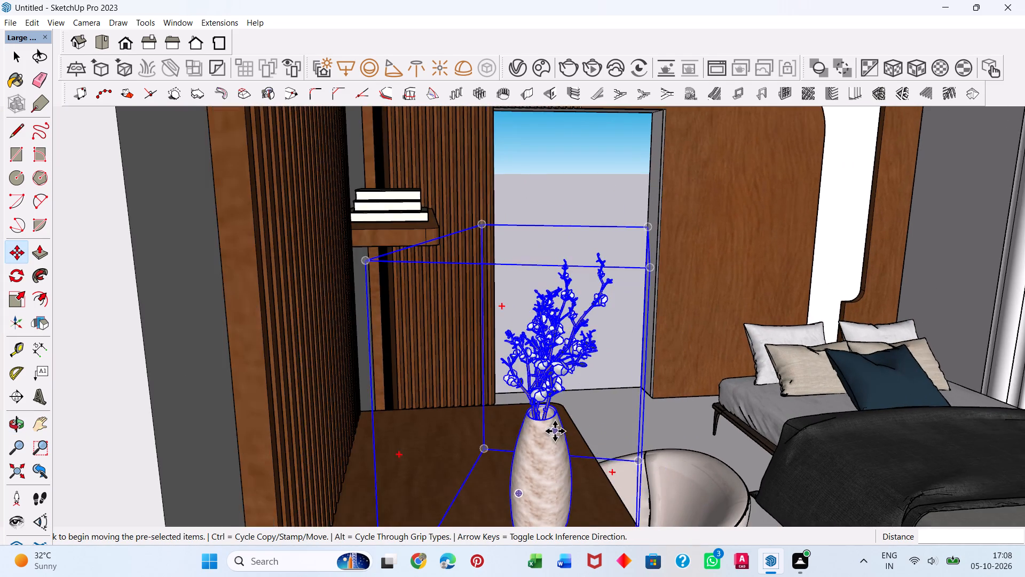
scroll(555, 431, "down", 11)
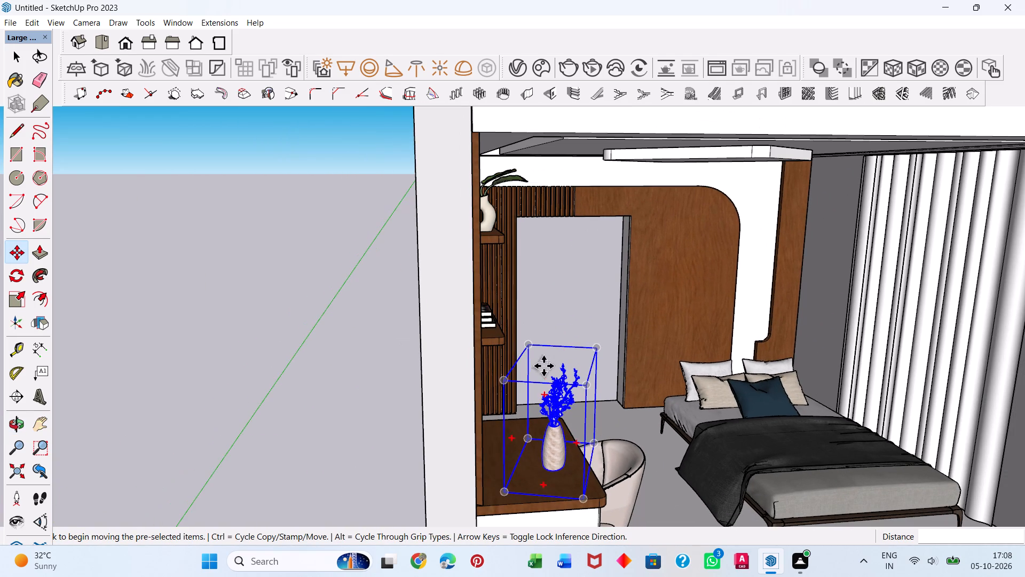
key("Escape")
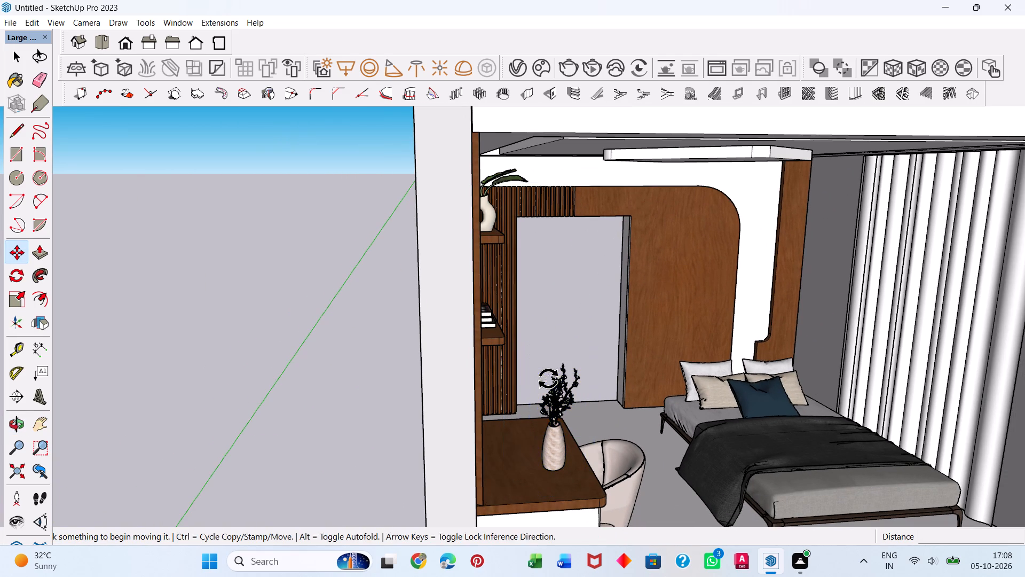
Reduce the vase's height again with a blue-axis scale of about 0.78, followed by a further slight reduction.
key("s")
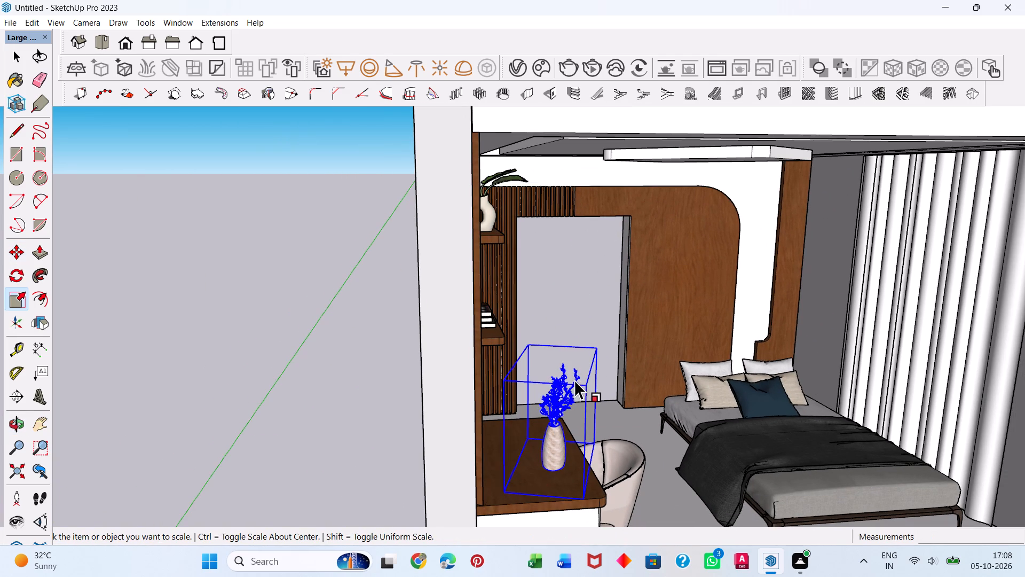
key("s")
left_click(554, 363)
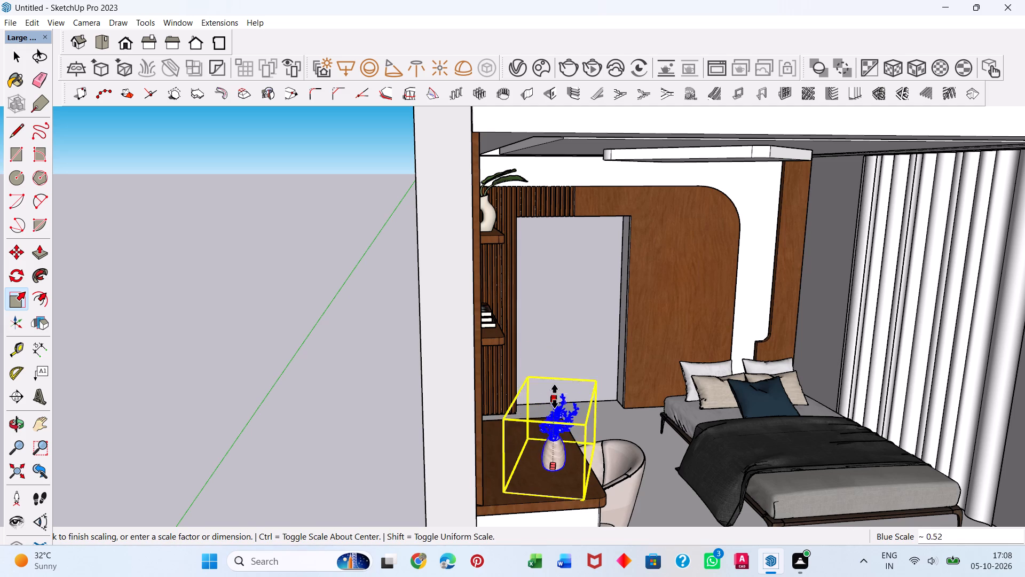
scroll(555, 402, "up", 1)
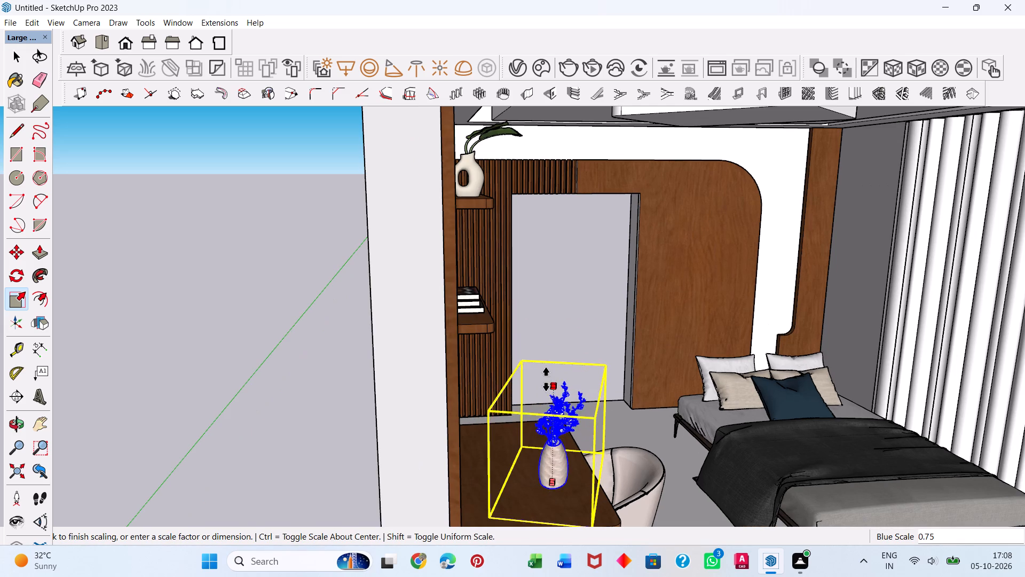
left_click(548, 382)
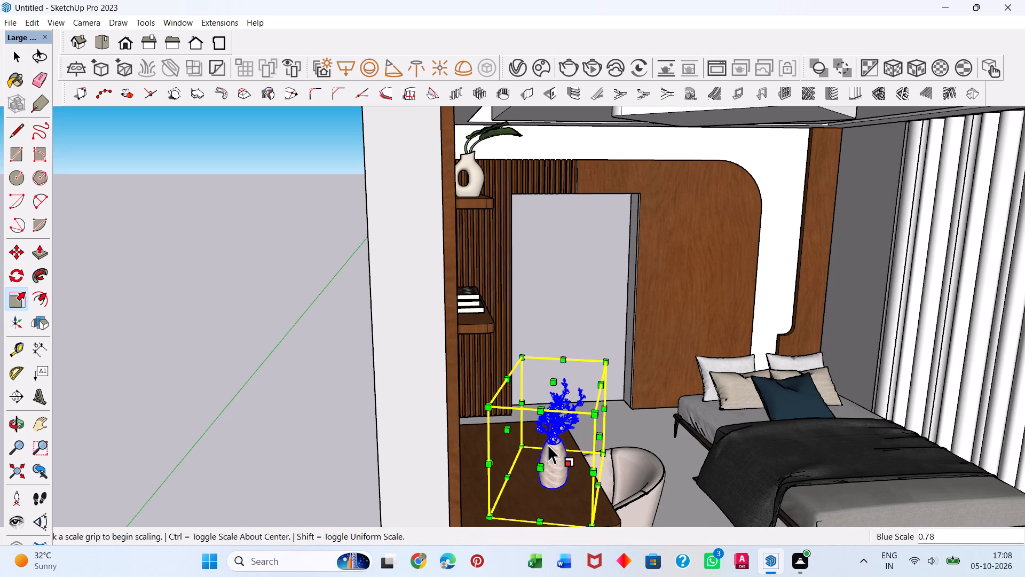
middle_click_drag(547, 444, 550, 380)
left_click_drag(558, 326, 559, 342)
Narrow the vase further along its green axis, pulling its chair-side face toward the slatted wall.
middle_click_drag(608, 387, 582, 387)
scroll(587, 387, "up", 1)
scroll(582, 387, "down", 1)
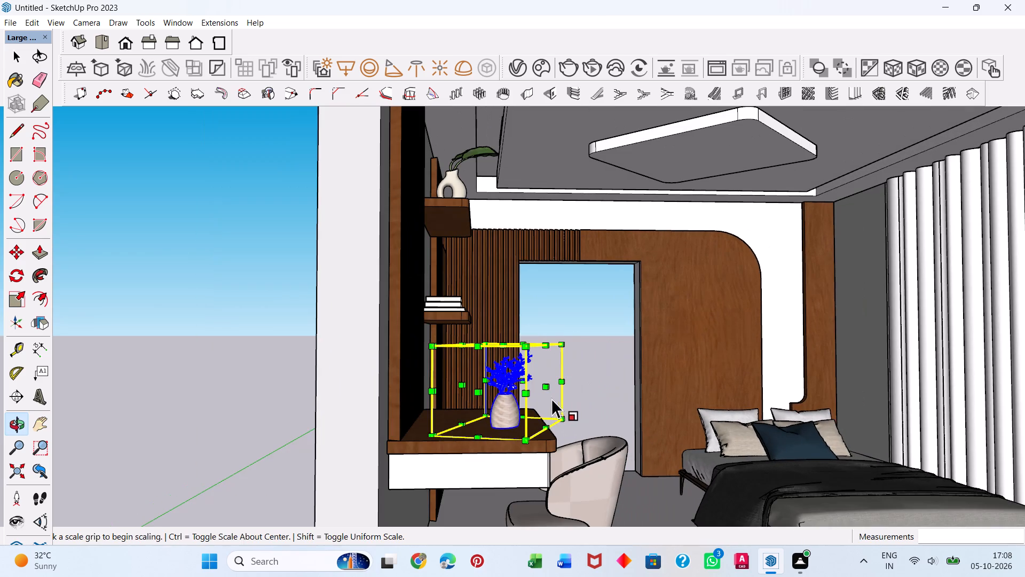
left_click_drag(545, 388, 507, 387)
Slim the vase along the length of the desk with a red-axis scale of about 0.56.
middle_click_drag(446, 419, 472, 424)
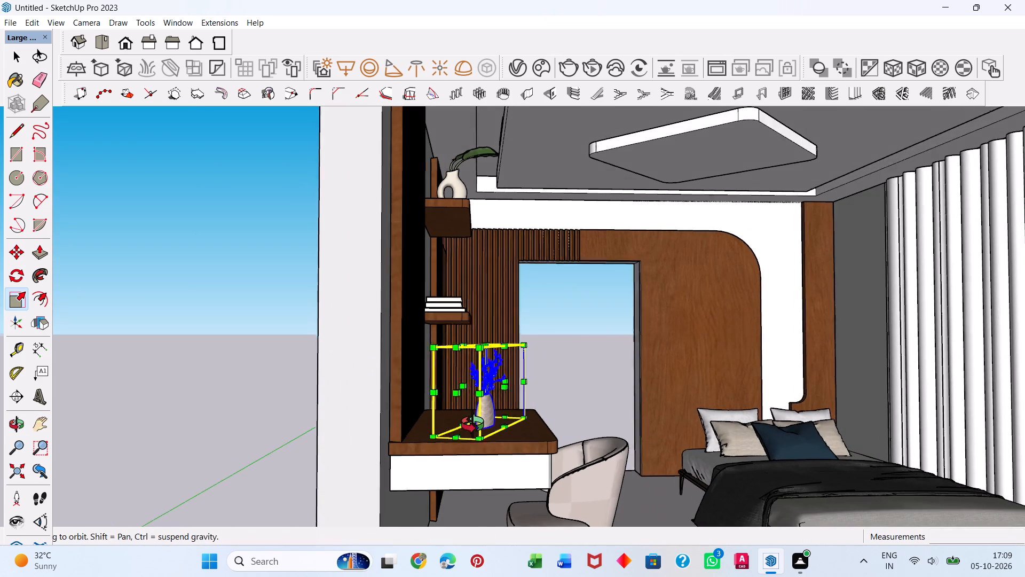
middle_click_drag(472, 424, 515, 427)
scroll(612, 415, "up", 7)
scroll(609, 388, "down", 2)
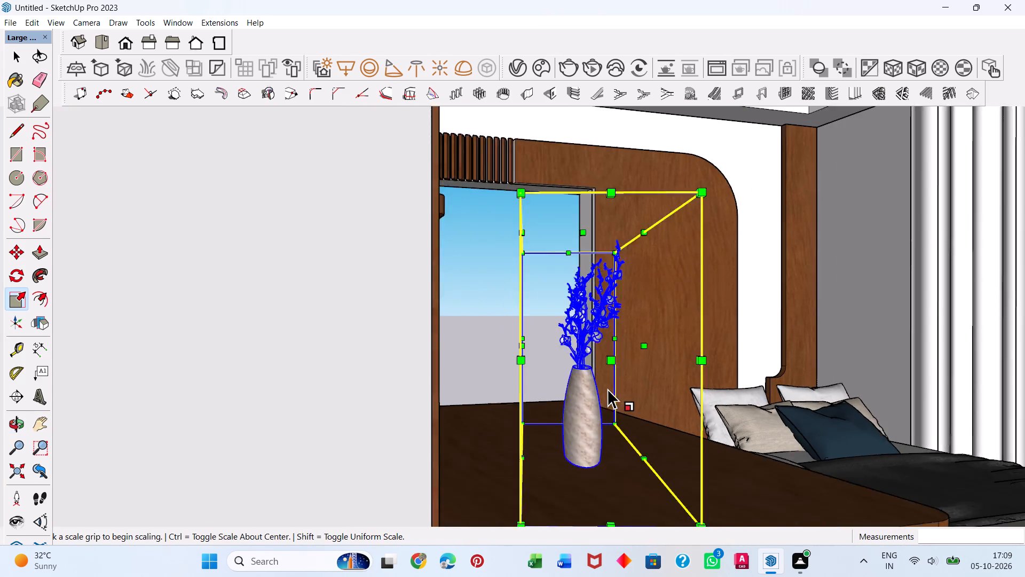
scroll(608, 389, "down", 1)
left_click_drag(611, 374, 597, 350)
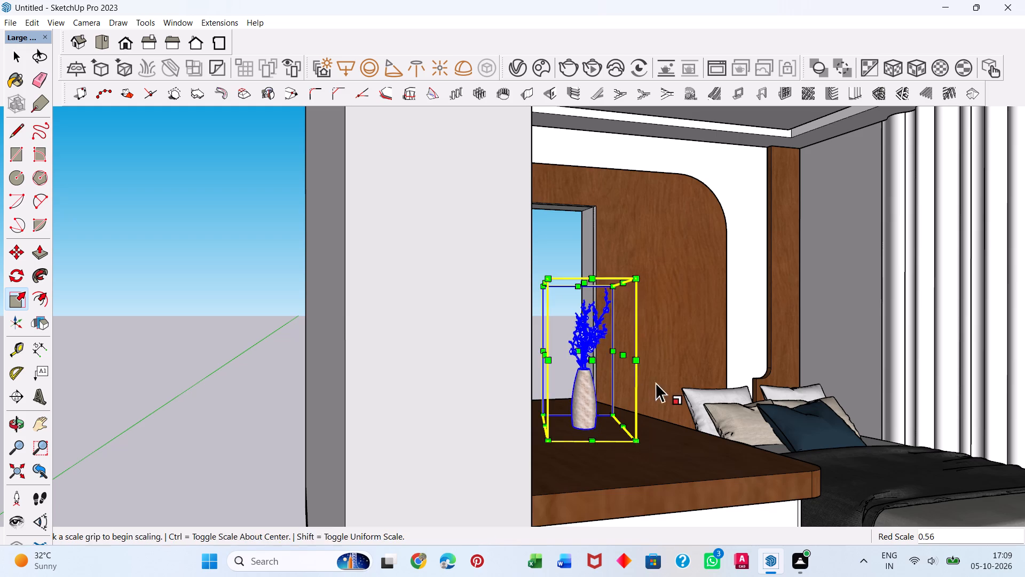
Slim the vase further with a red-axis scale along the length of the desk.
middle_click_drag(653, 383, 516, 407)
left_click_drag(150, 419, 147, 419)
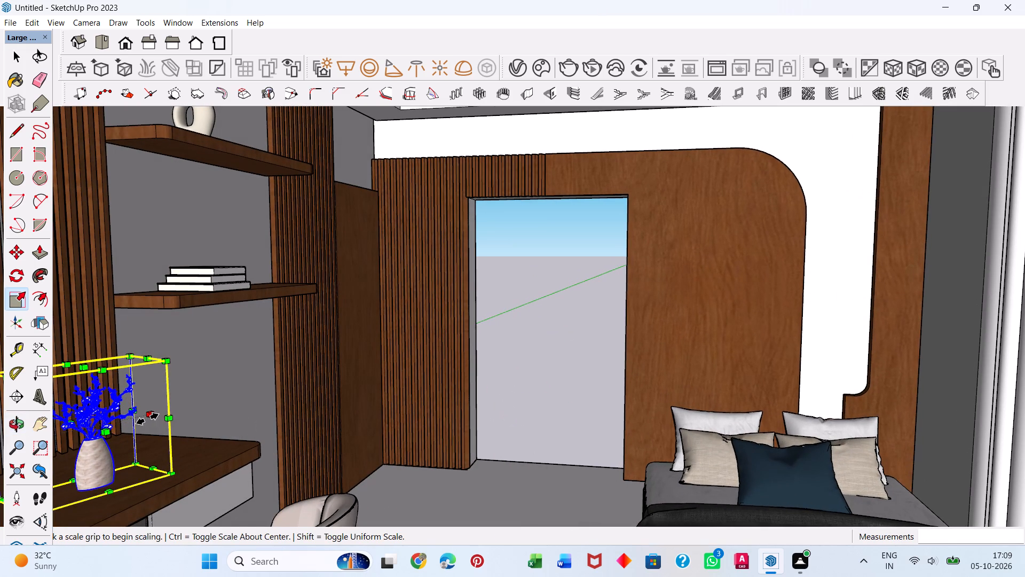
left_click_drag(147, 419, 78, 449)
Lower the vase with a blue-axis scale of about 0.66, and deselect it.
scroll(226, 392, "down", 8)
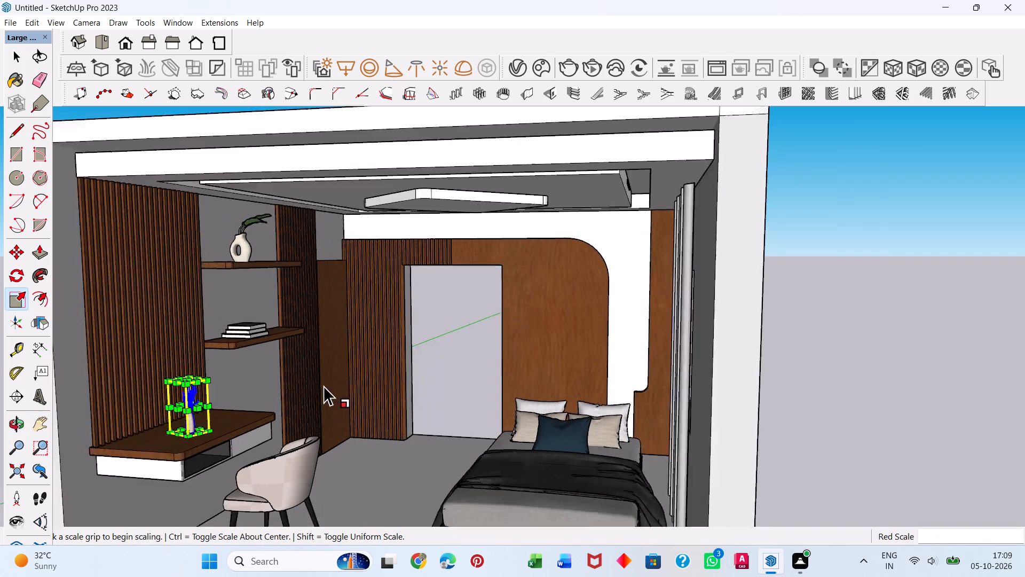
scroll(211, 428, "up", 20)
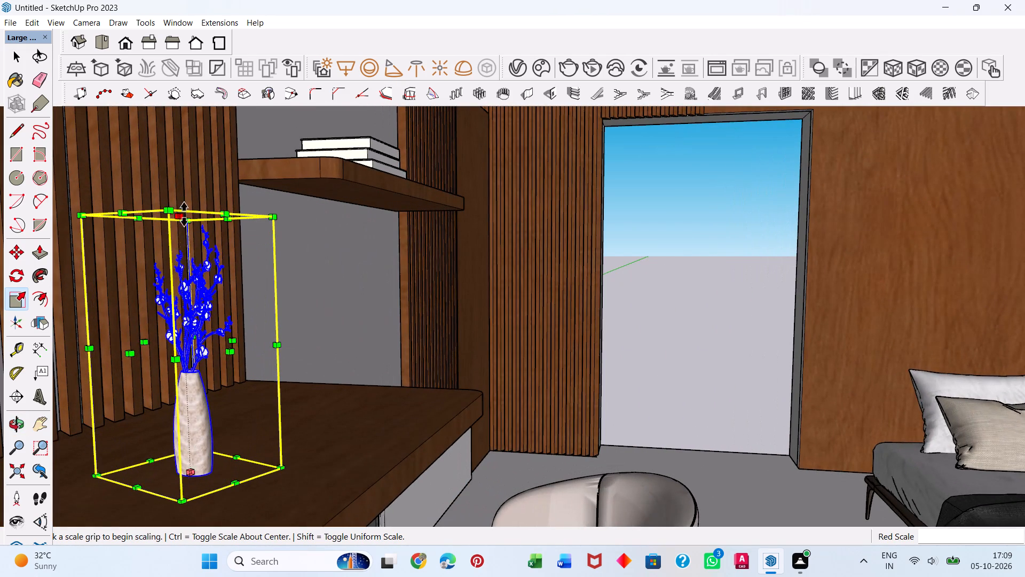
left_click_drag(182, 216, 179, 288)
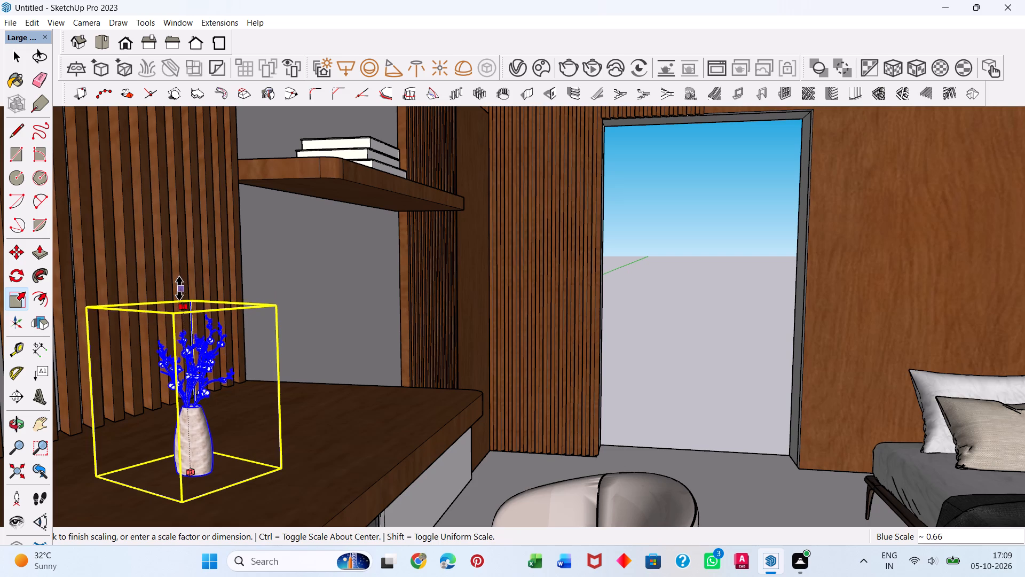
left_click_drag(179, 288, 179, 290)
left_click(587, 378)
left_click(659, 373)
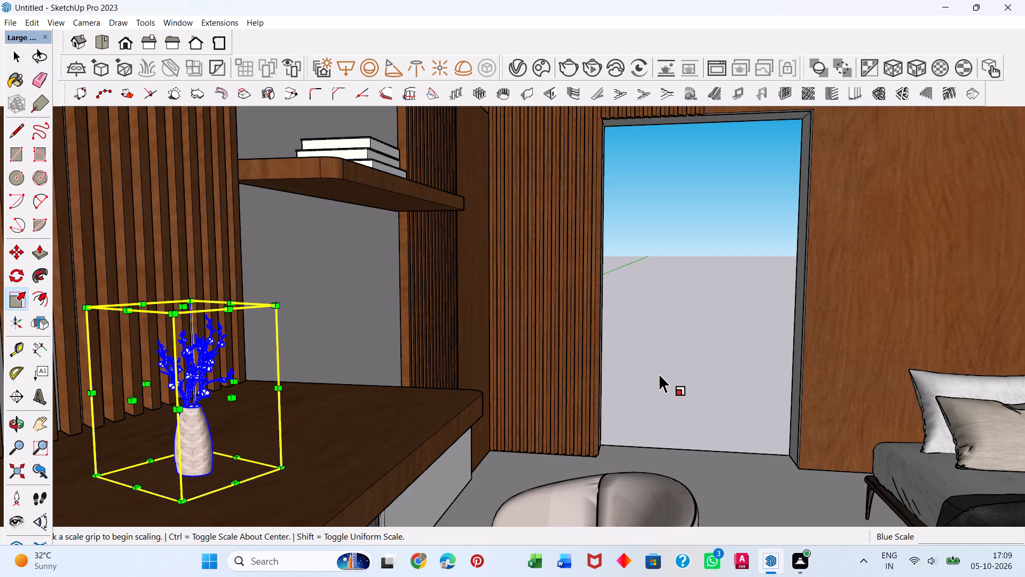
key("Escape")
key("space")
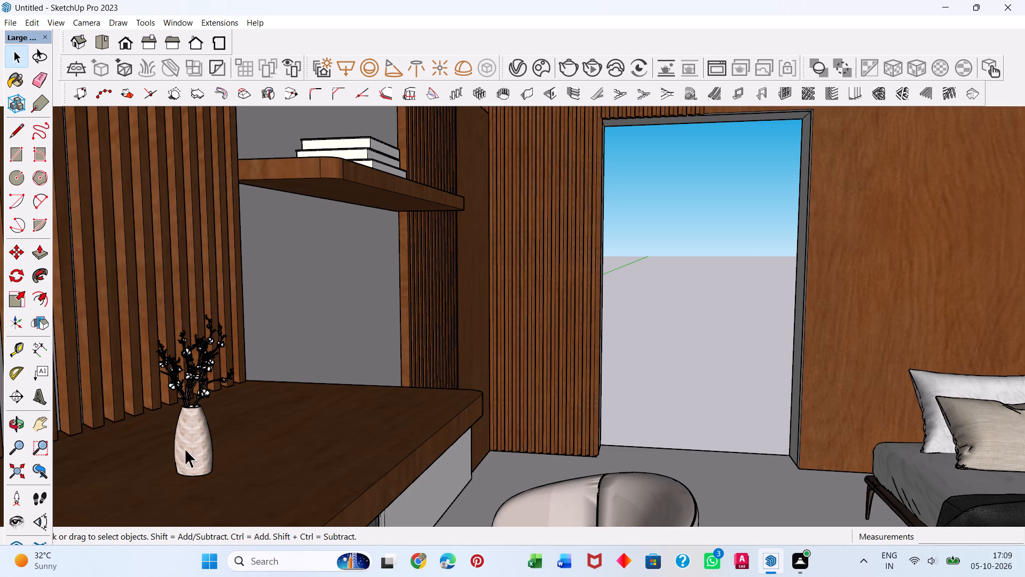
Rotate the vase horizontally by about 10.6 degrees around its bounding box's bottom corner.
scroll(204, 451, "down", 5)
scroll(188, 456, "up", 1)
left_click(208, 448)
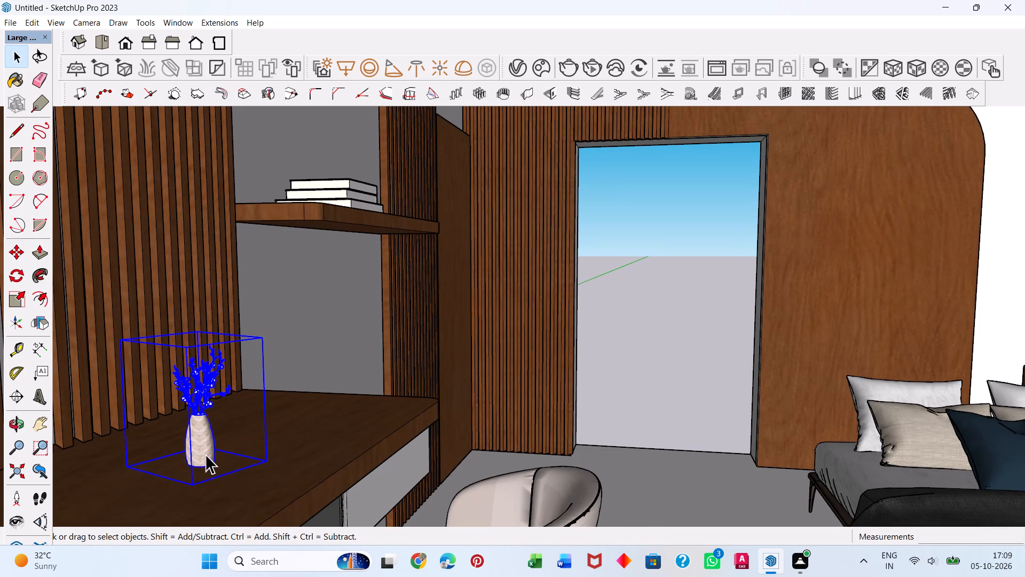
key("q")
left_click(193, 484)
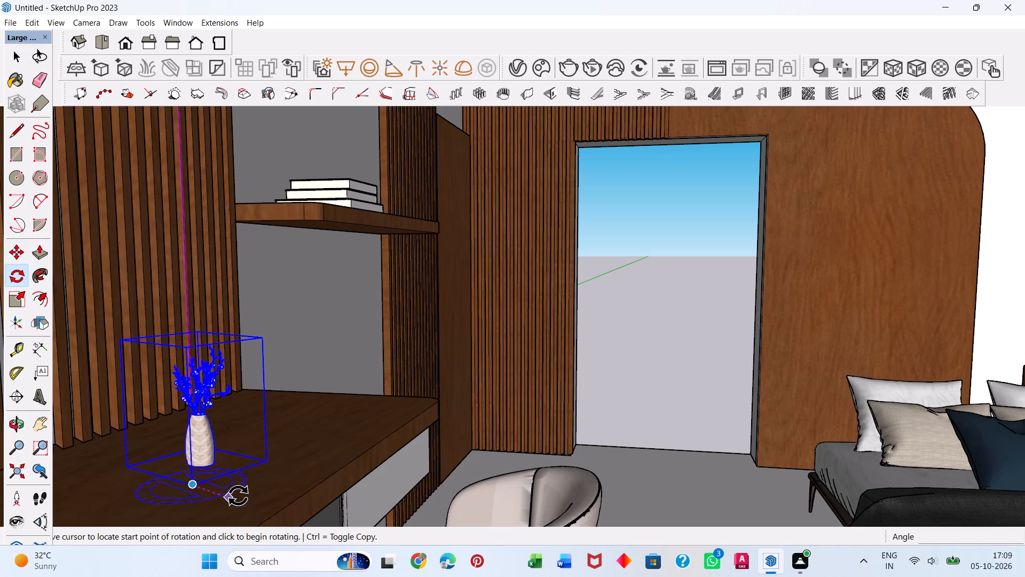
left_click(248, 505)
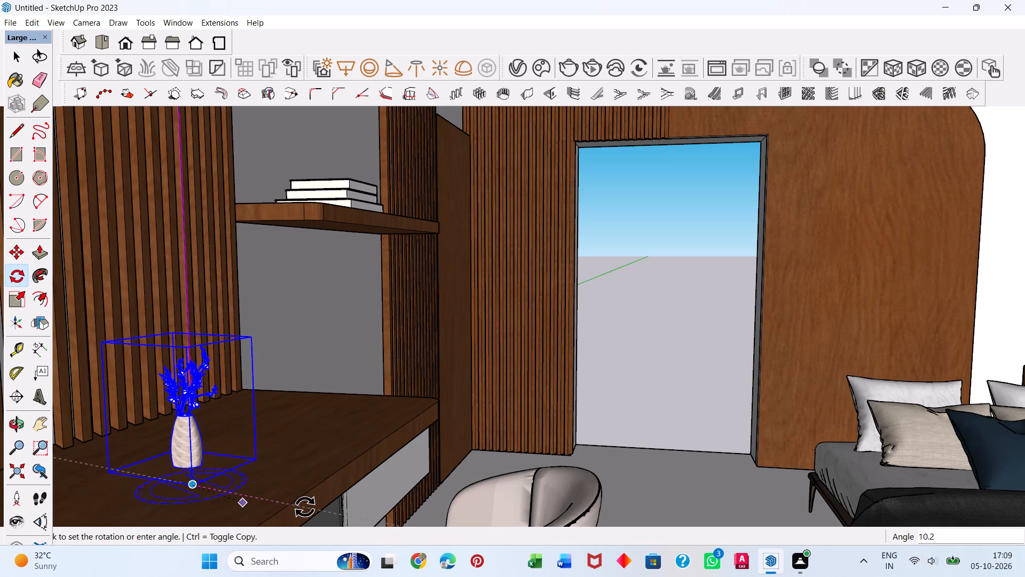
left_click(305, 507)
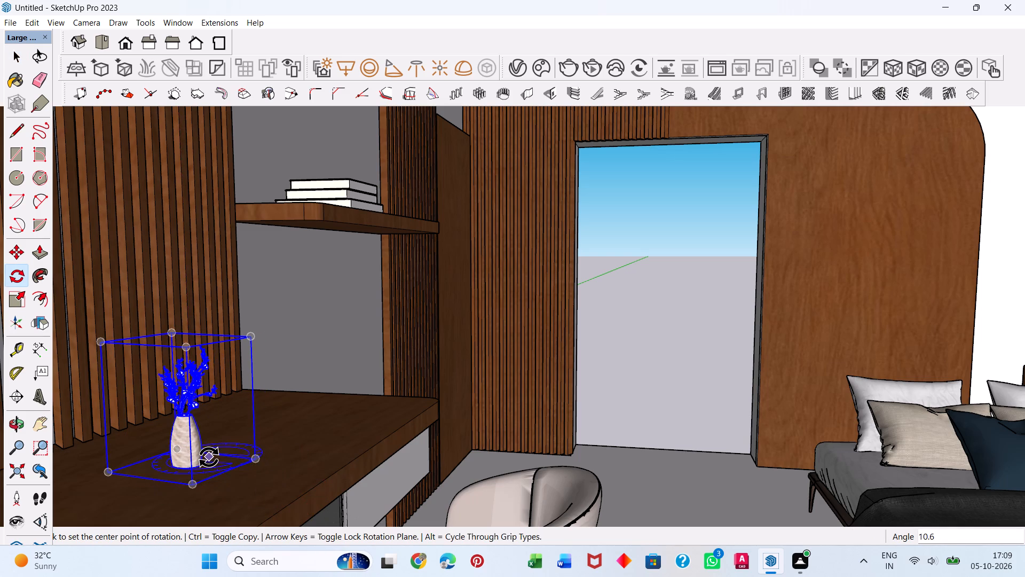
key("space")
Move the vase about 11 1/2" along the desktop toward the desk's open end, away from the shelves.
key("m")
left_click(196, 487)
scroll(298, 387, "down", 2)
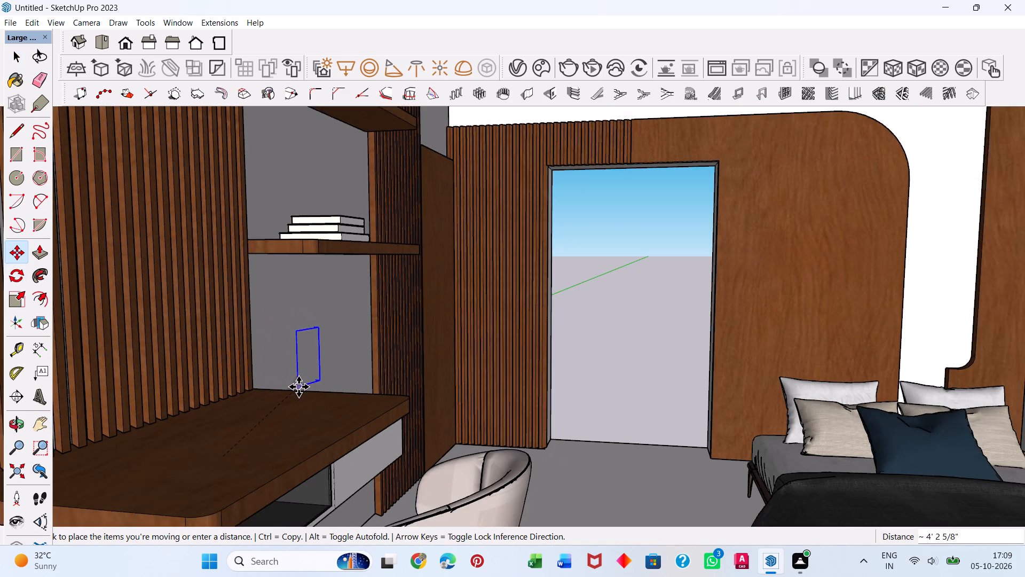
scroll(299, 387, "down", 4)
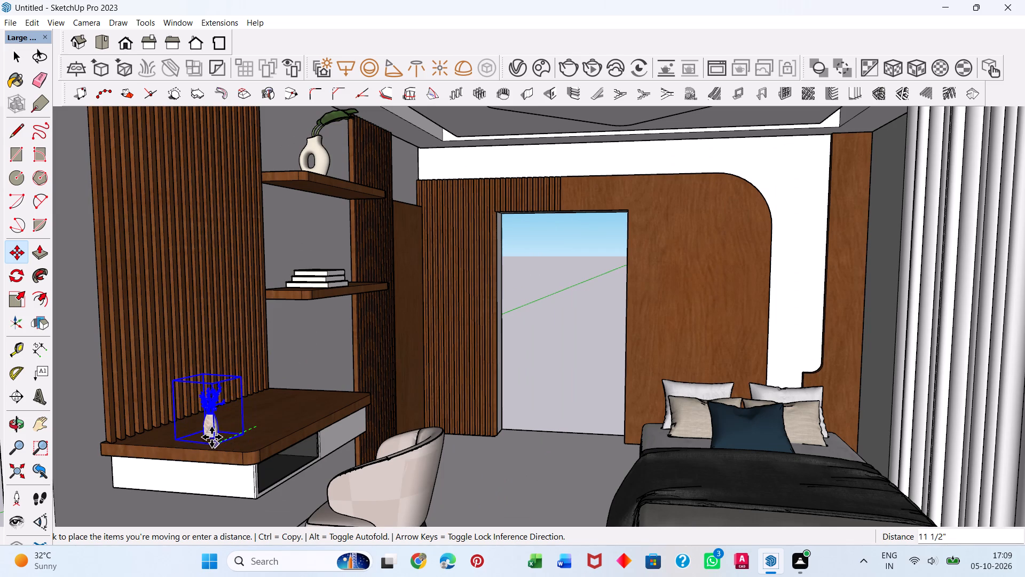
left_click(211, 437)
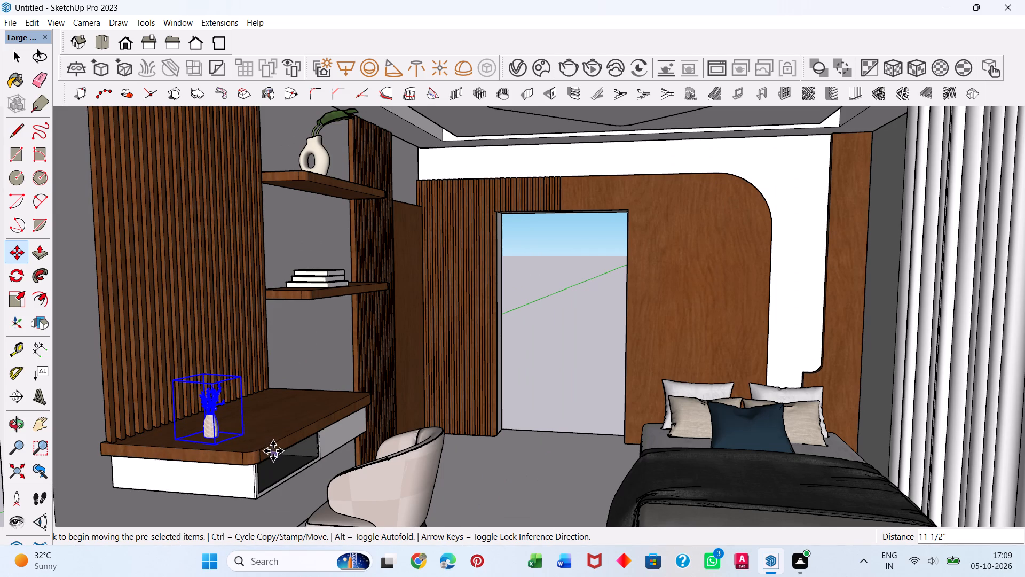
Copy the vase across the desktop toward the slatted wall so two vases stand side by side, and deselect.
key("m")
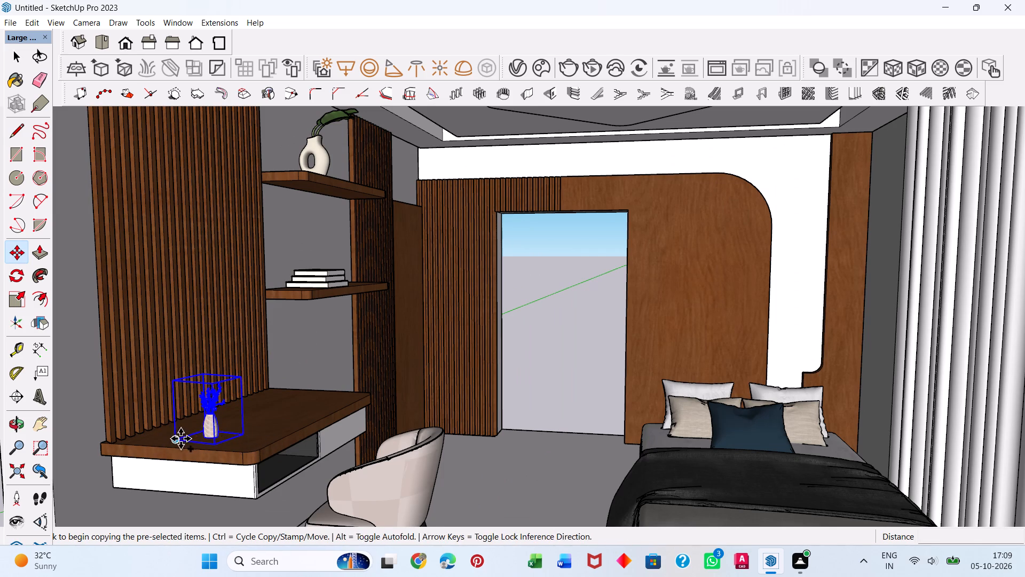
middle_click_drag(182, 446, 273, 457)
left_click(254, 488)
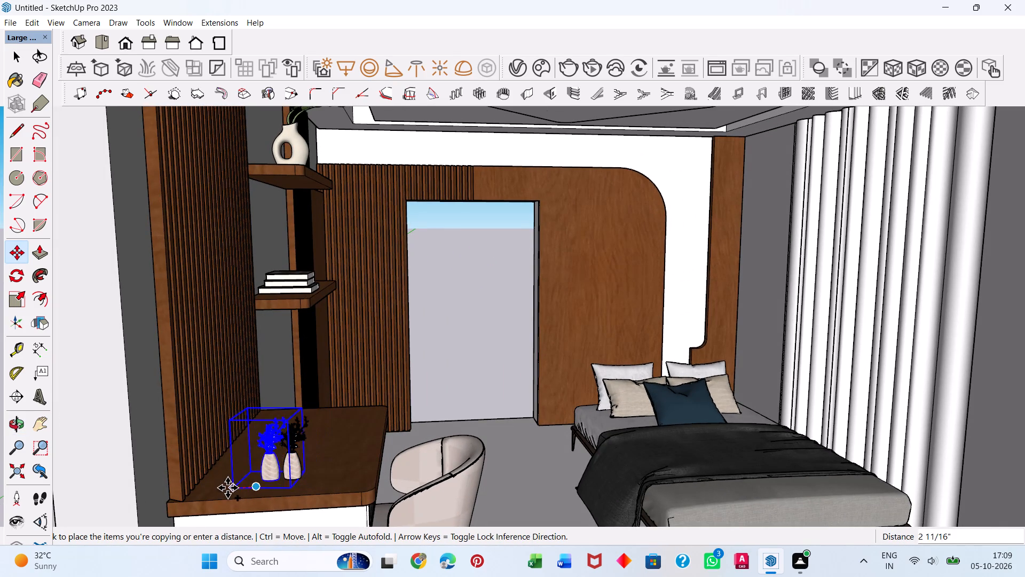
left_click(219, 489)
key("space")
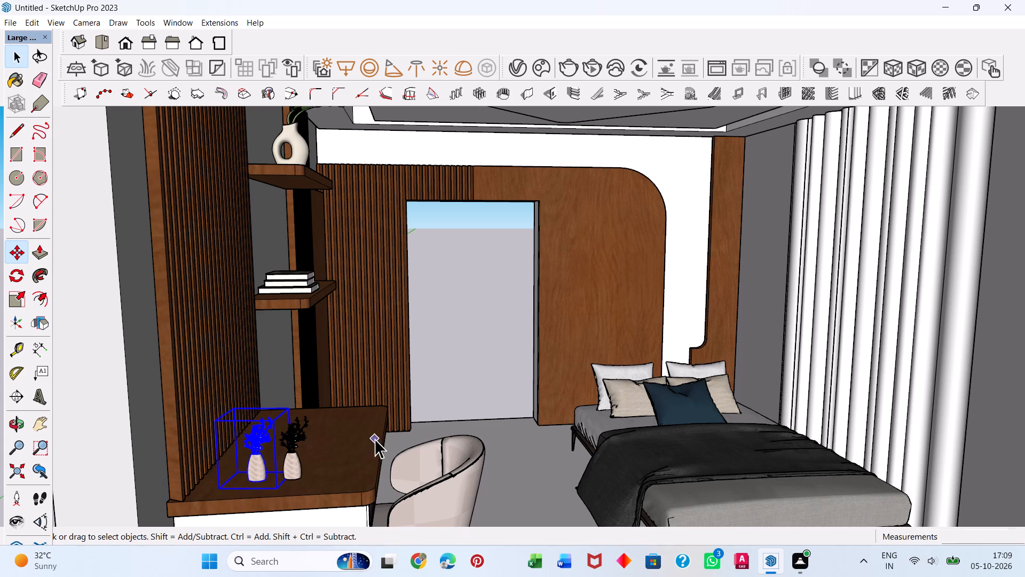
left_click(483, 351)
Move the original vase about 3 15/16" toward the desk's front corner at the open end.
scroll(436, 420, "down", 2)
middle_click_drag(408, 428, 183, 456)
scroll(205, 361, "up", 14)
left_click(194, 413)
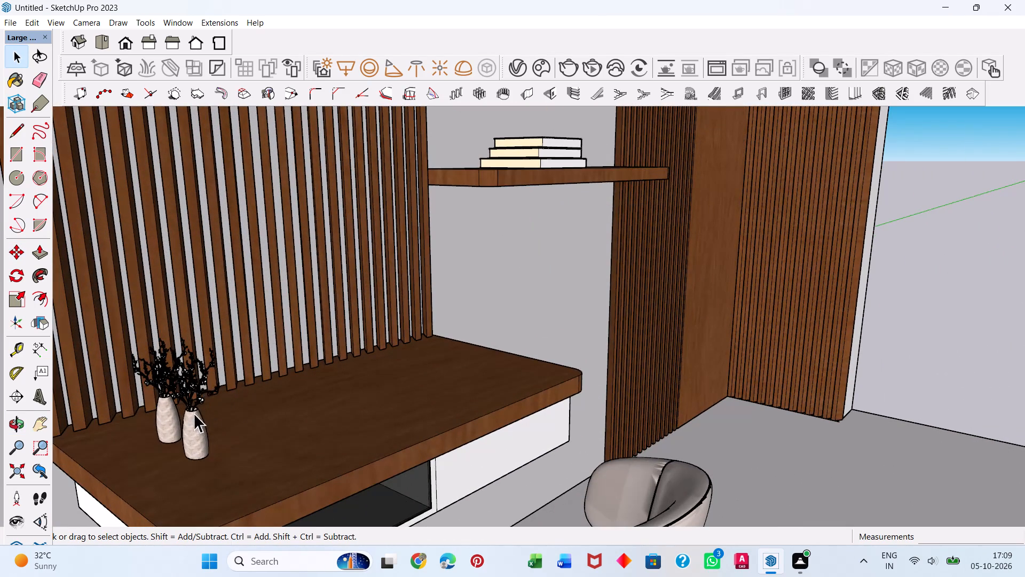
key("m")
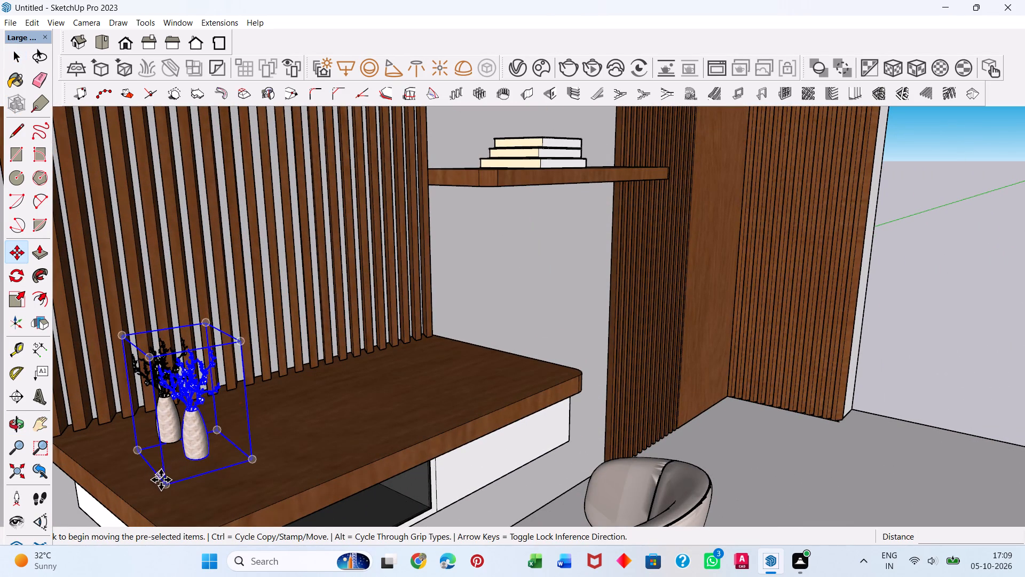
left_click(163, 487)
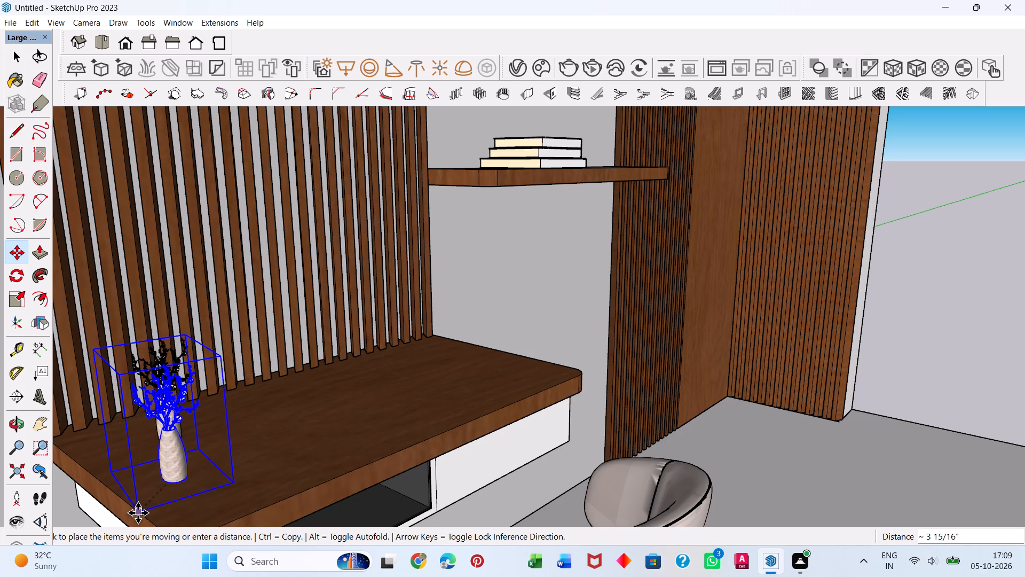
left_click(138, 513)
Shift the copied vase slightly toward the desk's open end beside the slatted wall, and deselect it.
middle_click_drag(161, 491, 242, 446)
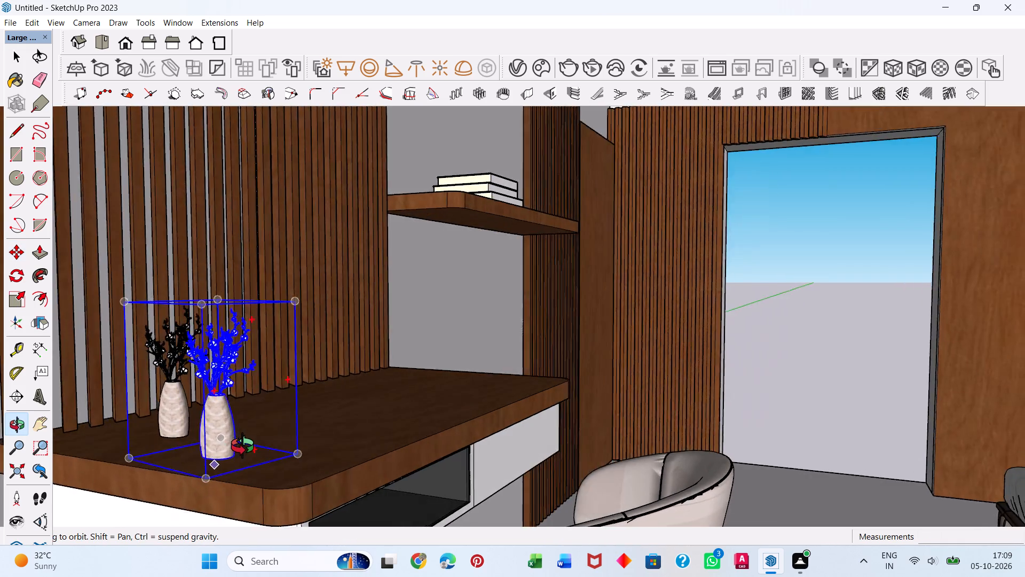
middle_click_drag(242, 446, 356, 440)
scroll(357, 439, "down", 1)
left_click(304, 455)
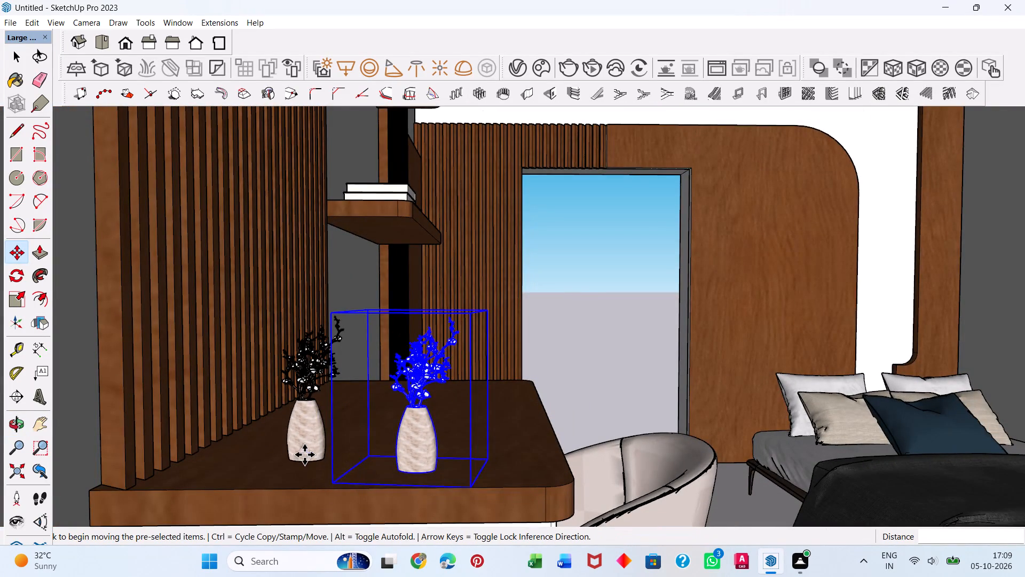
left_click(312, 450)
key("space")
left_click(303, 446)
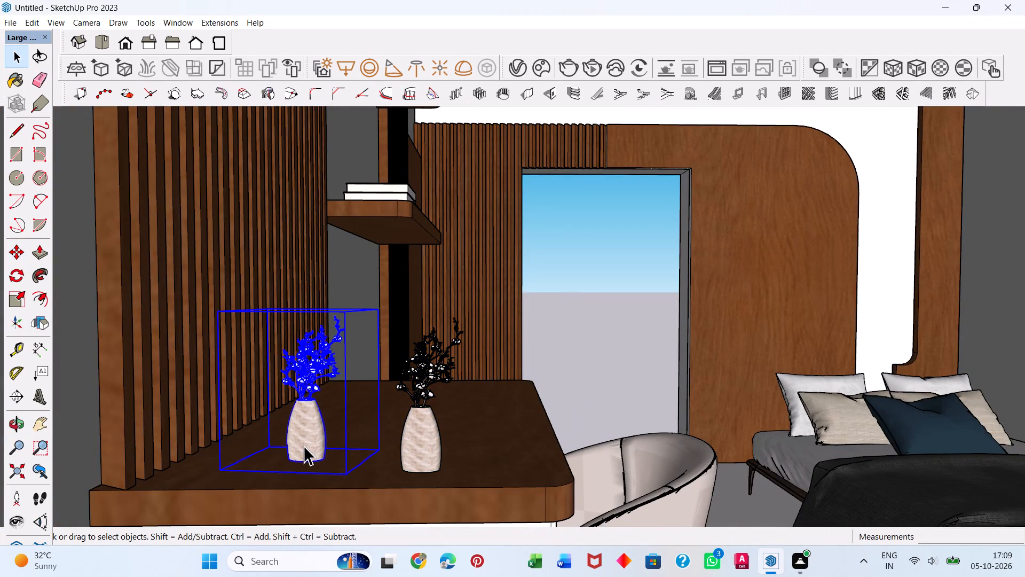
key("m")
left_click(221, 469)
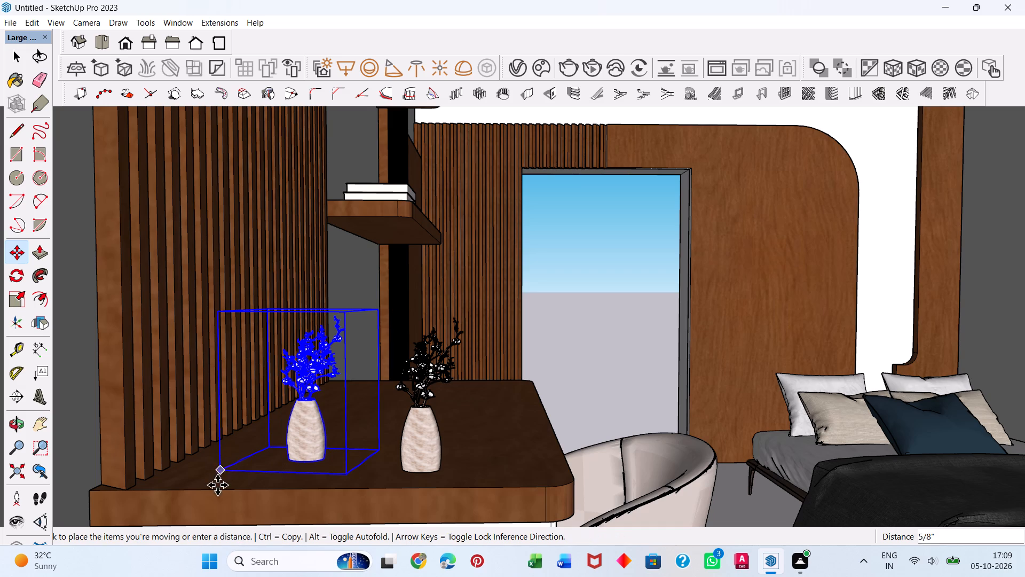
left_click(208, 482)
middle_click_drag(359, 431, 318, 492)
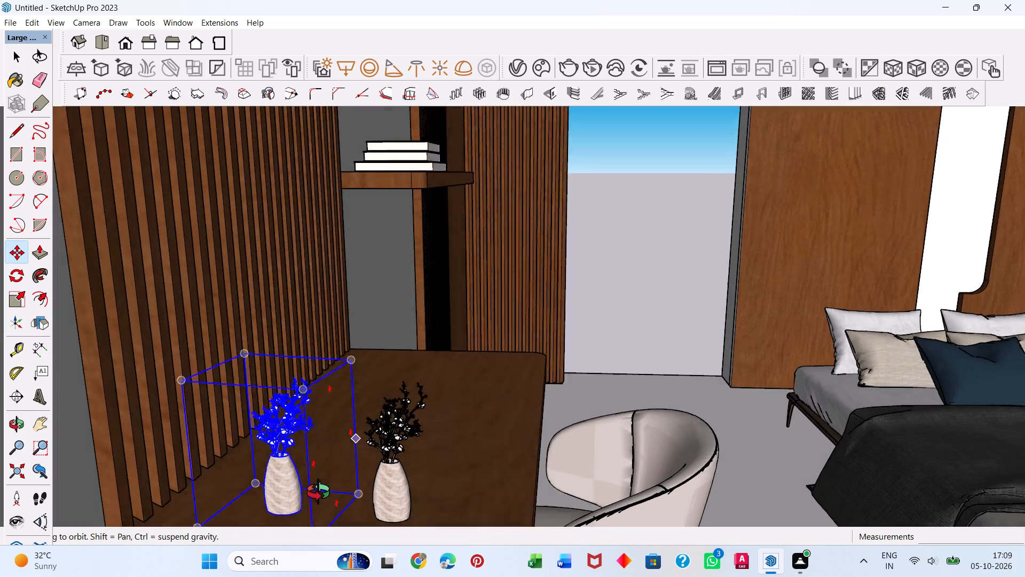
middle_click_drag(318, 492, 165, 457)
middle_click_drag(324, 399, 168, 436)
key("space")
left_click(96, 403)
Import the bloemen flower vase SketchUp model from the Materials folder.
scroll(710, 401, "down", 1)
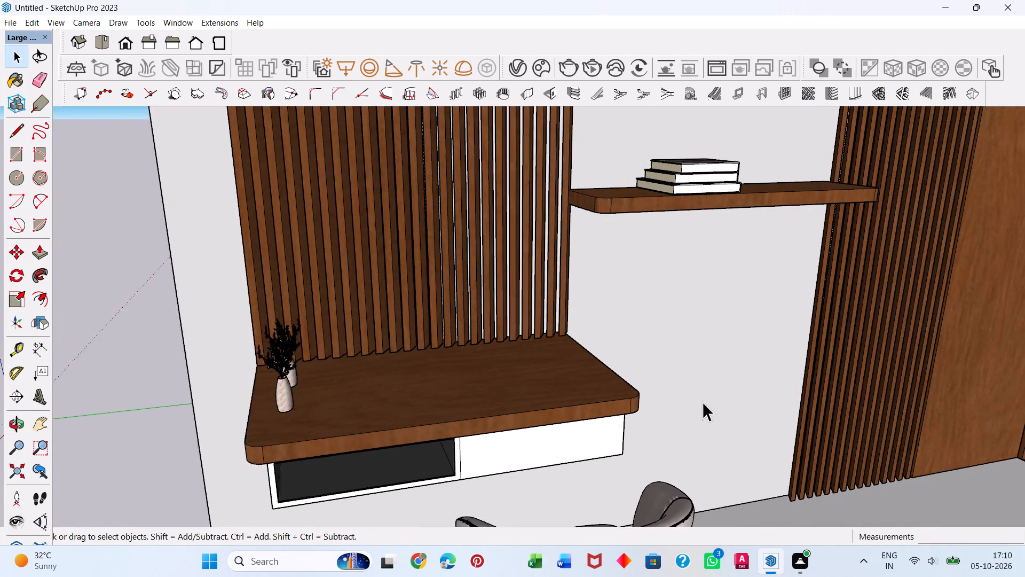
scroll(703, 402, "down", 1)
middle_click_drag(580, 430, 543, 404)
scroll(545, 406, "down", 9)
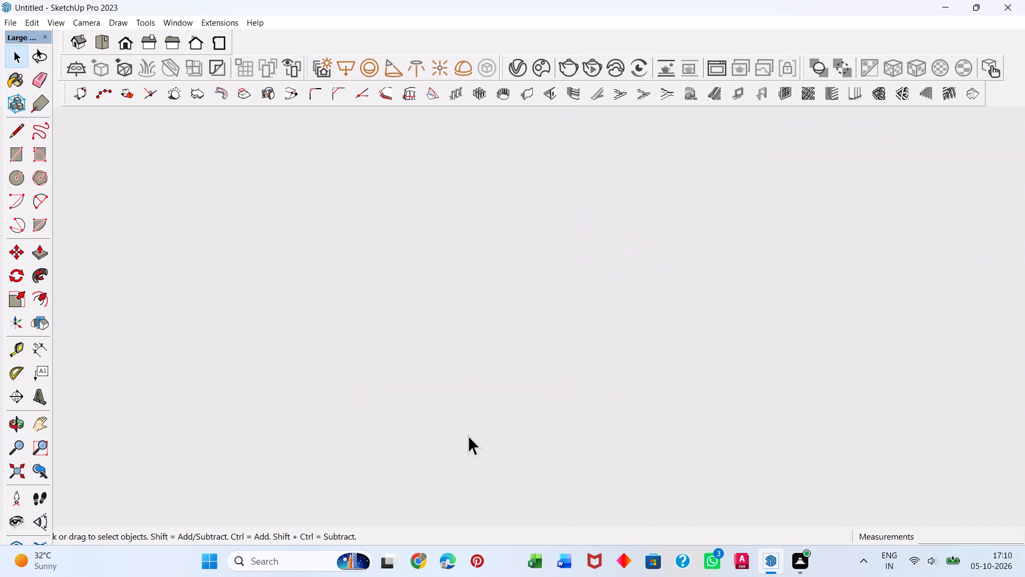
left_click(14, 472)
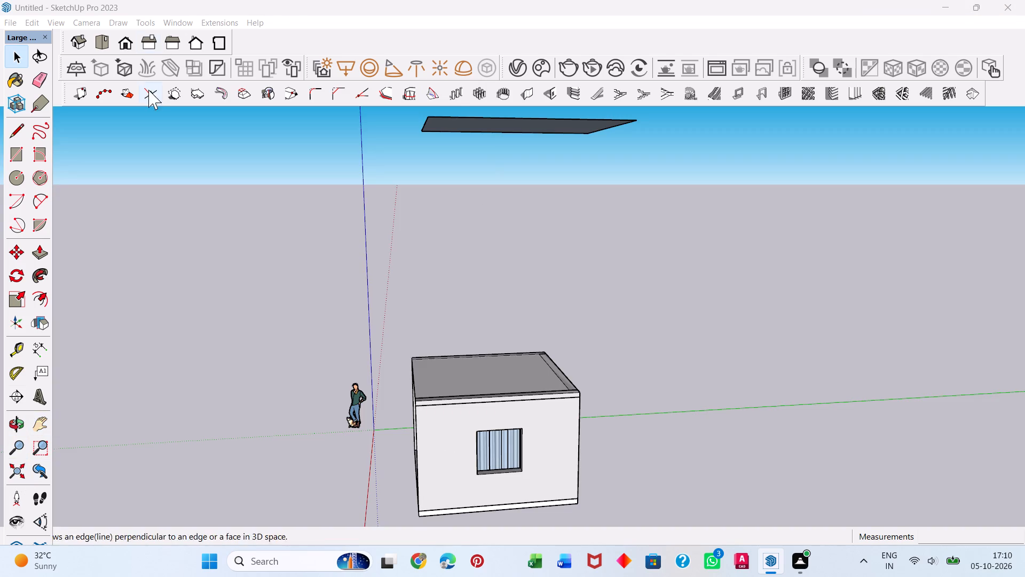
left_click(123, 48)
left_click(17, 21)
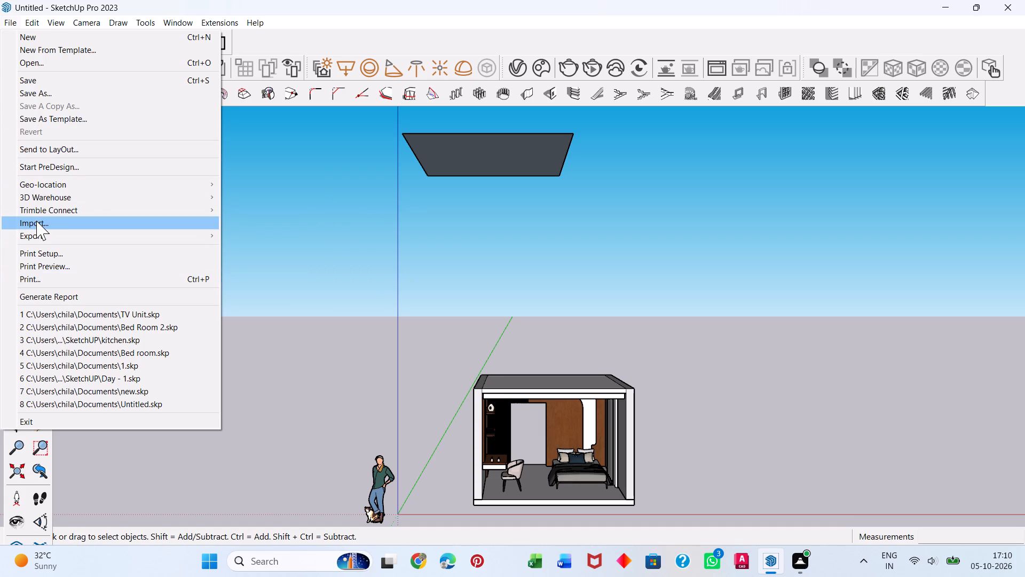
left_click(36, 221)
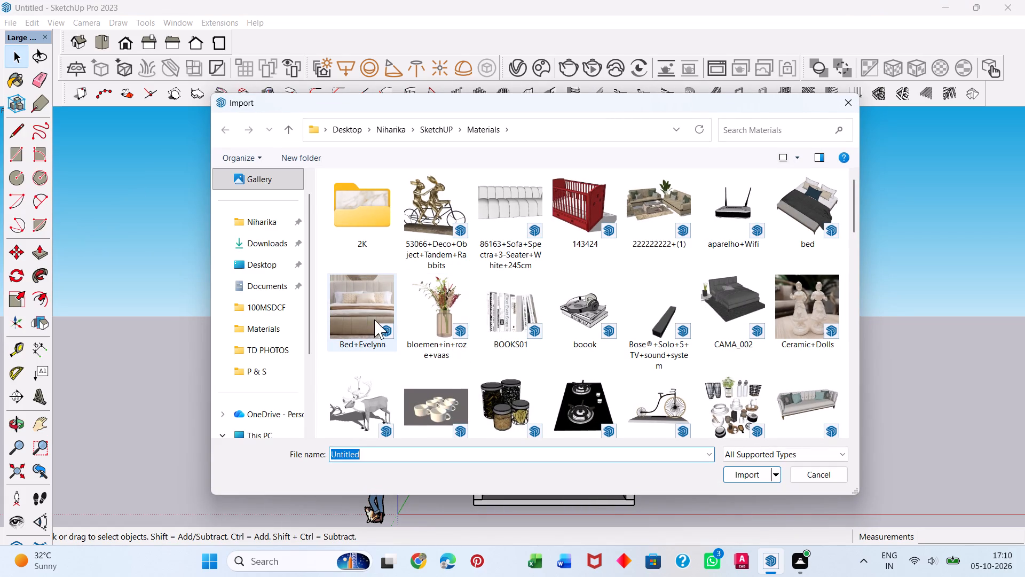
left_click(444, 324)
left_click(751, 477)
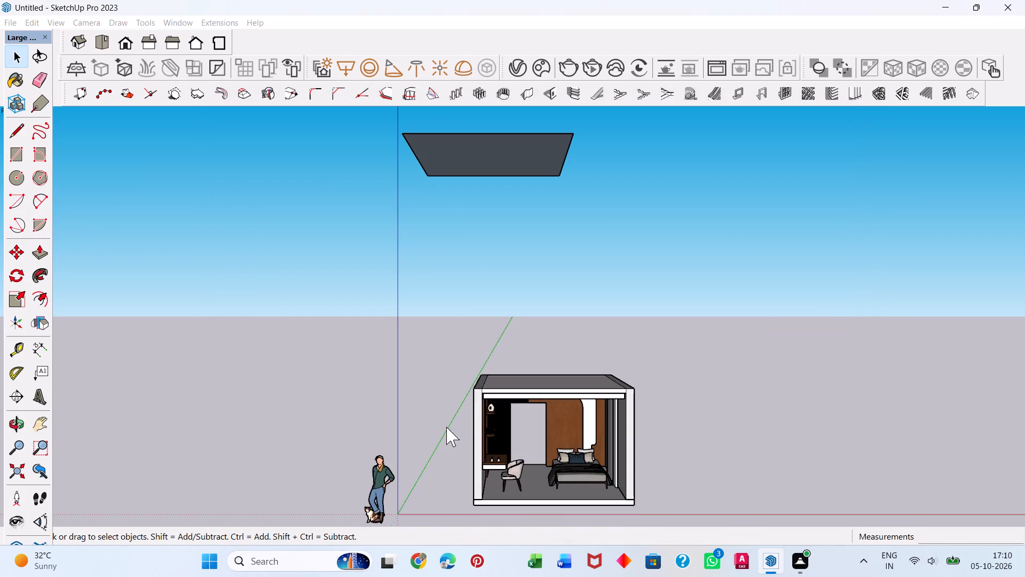
scroll(506, 466, "up", 8)
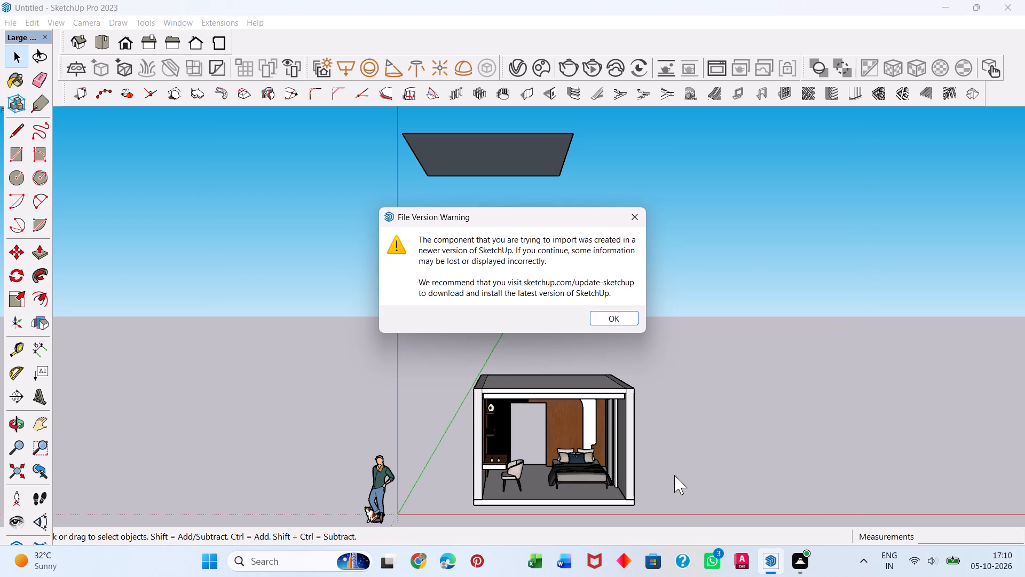
left_click(610, 326)
left_click(614, 315)
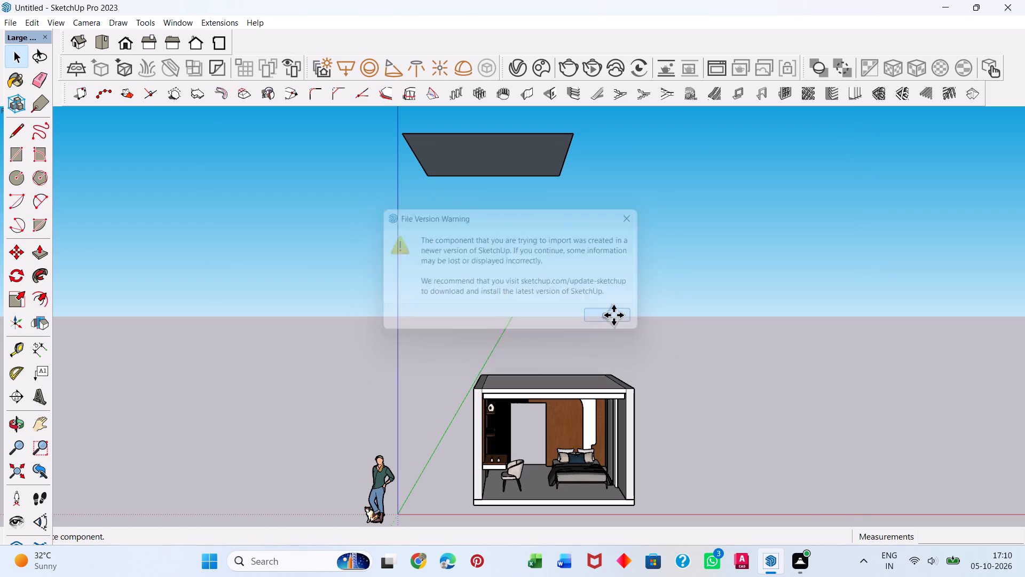
Place the imported flower vase on the desktop in front of the slatted wall, near the open shelves.
scroll(488, 465, "up", 8)
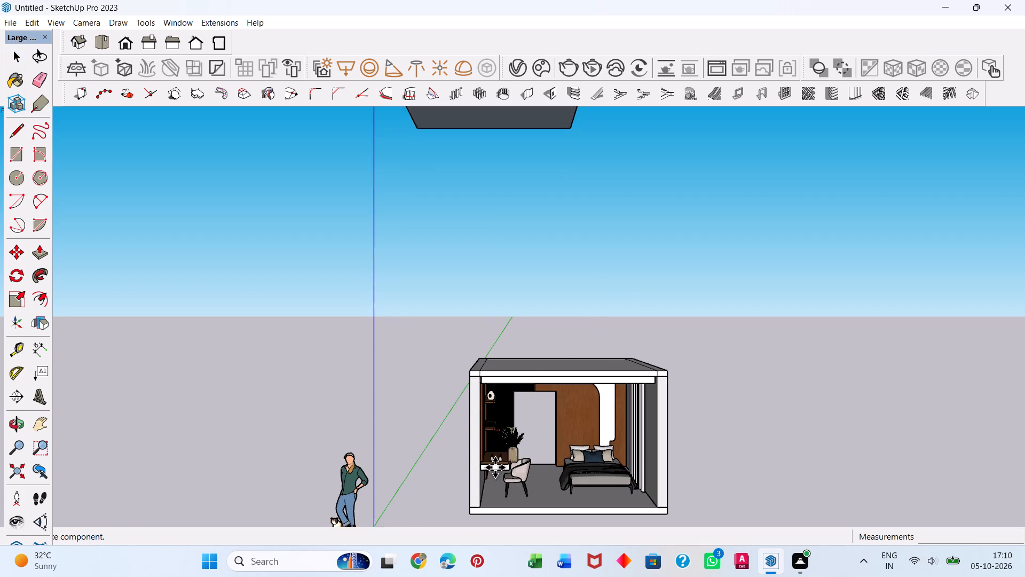
scroll(496, 467, "up", 18)
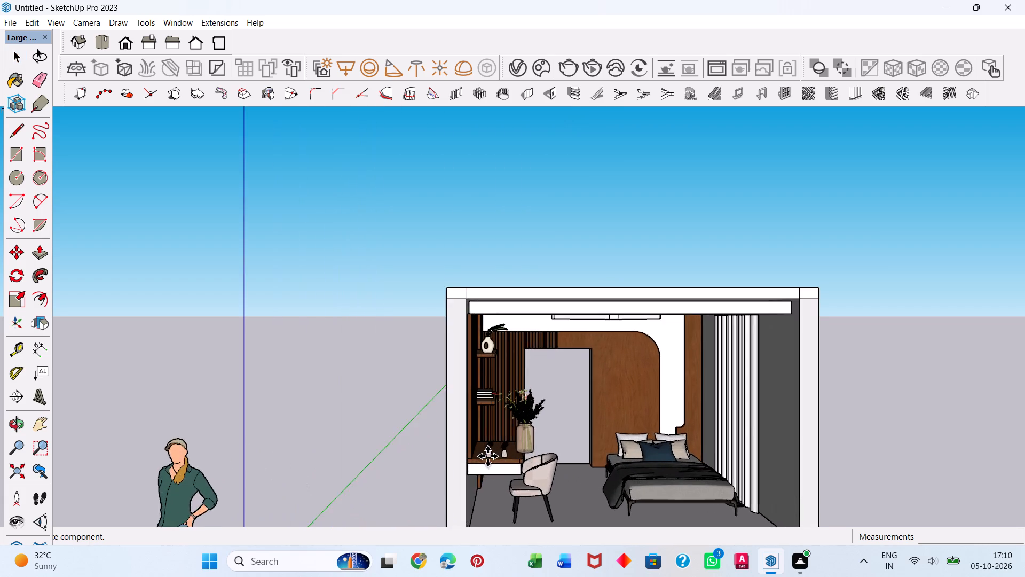
scroll(487, 456, "up", 16)
middle_click_drag(528, 446, 397, 482)
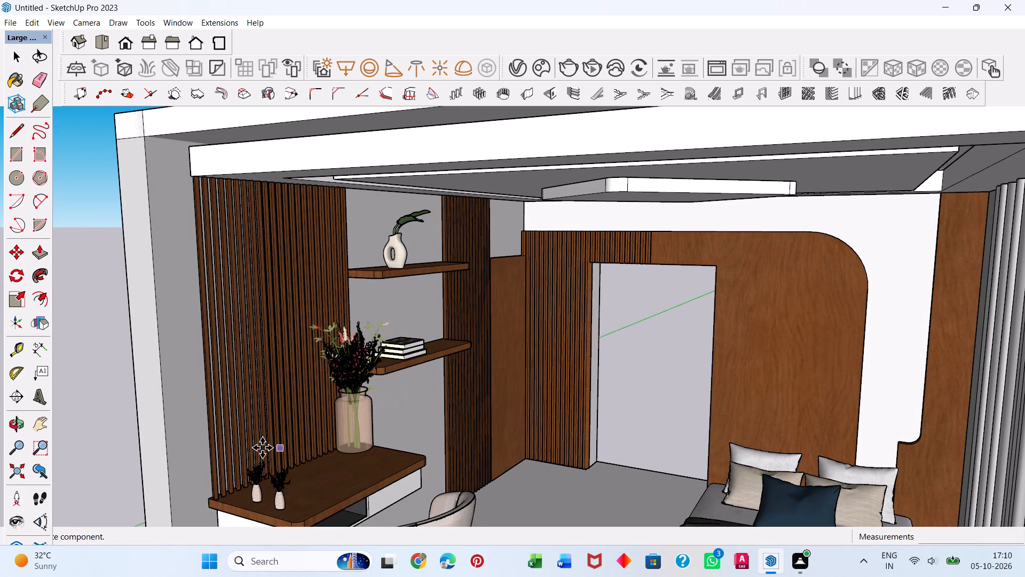
left_click(273, 467)
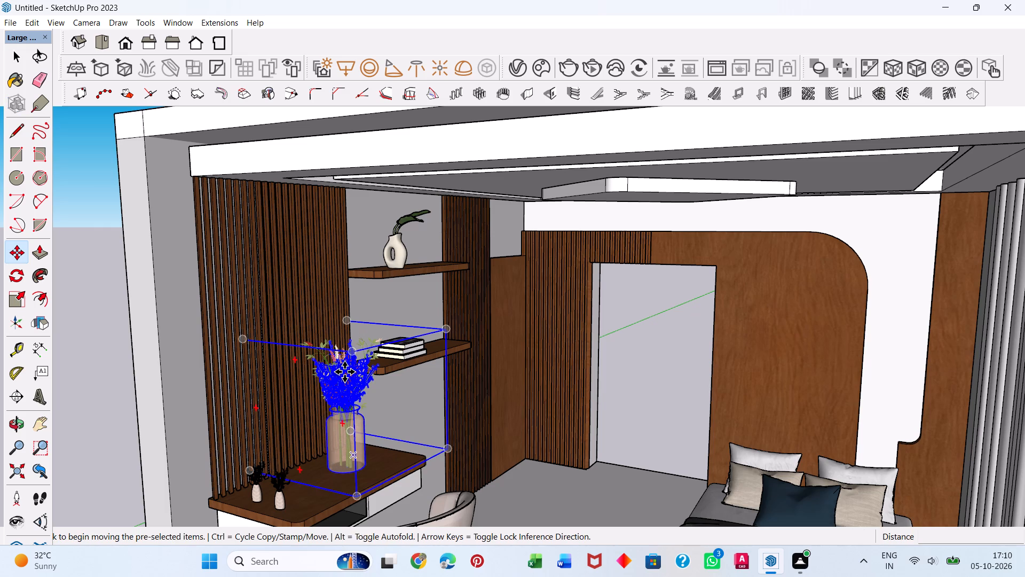
Scale the flower vase to about 0.47 in height along blue and 0.66 along the red axis.
key("s")
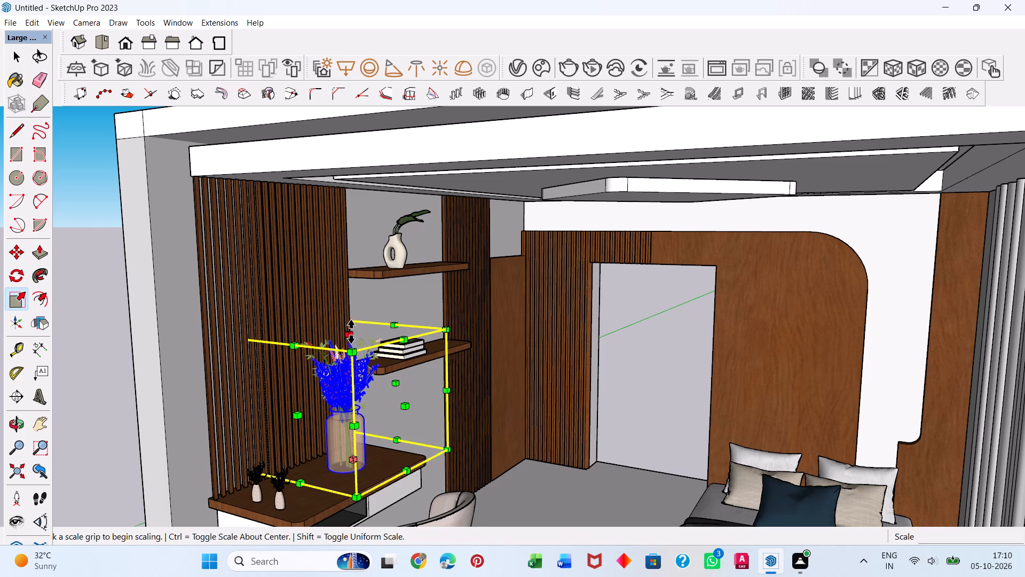
left_click_drag(350, 330, 345, 392)
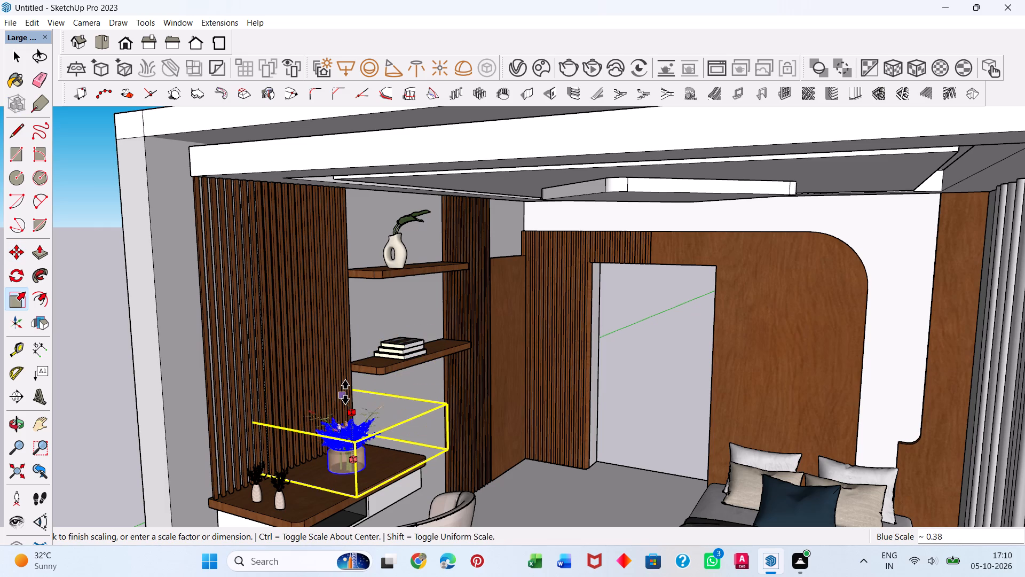
left_click_drag(345, 392, 345, 385)
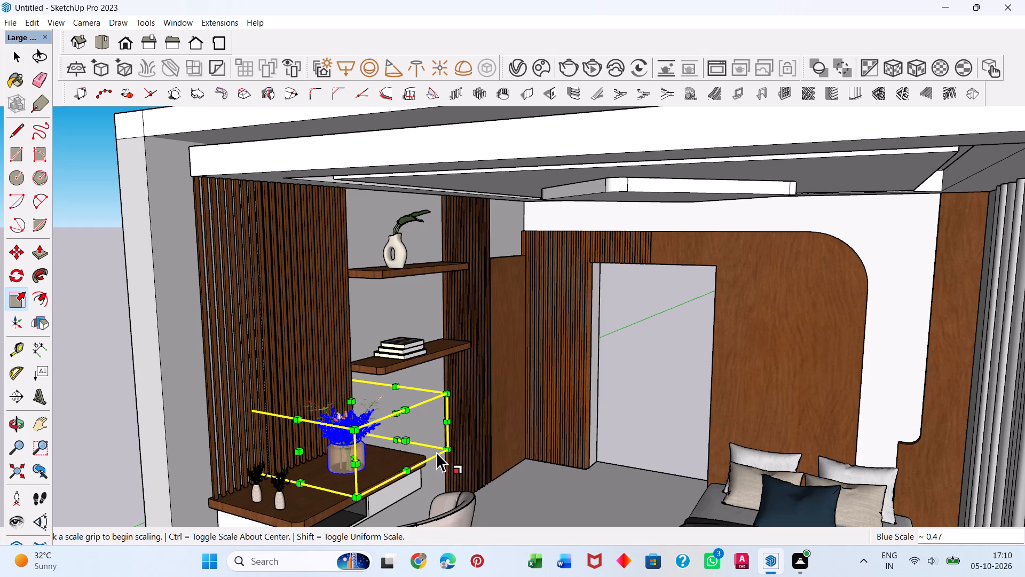
left_click_drag(405, 445, 379, 440)
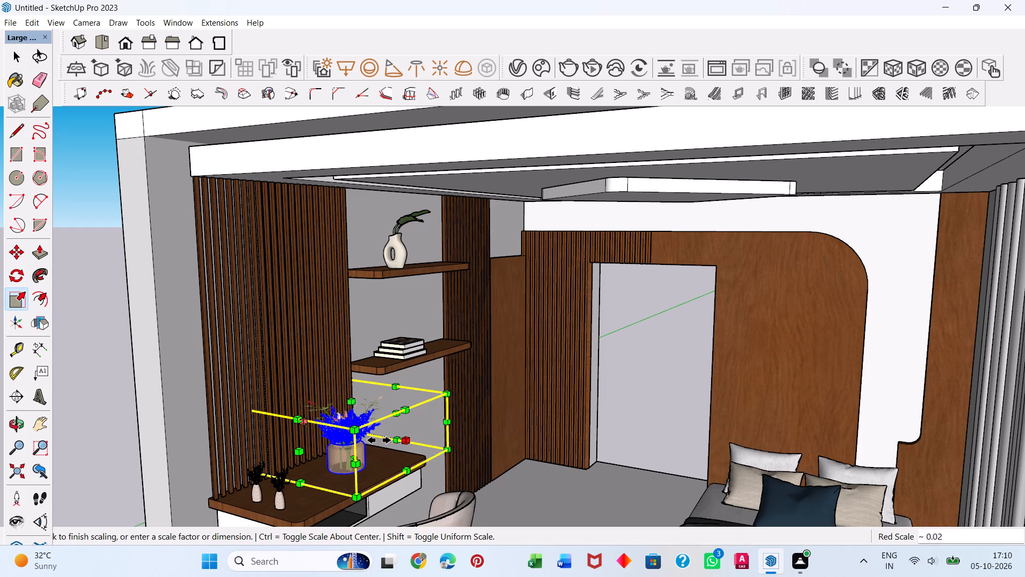
left_click_drag(379, 440, 362, 442)
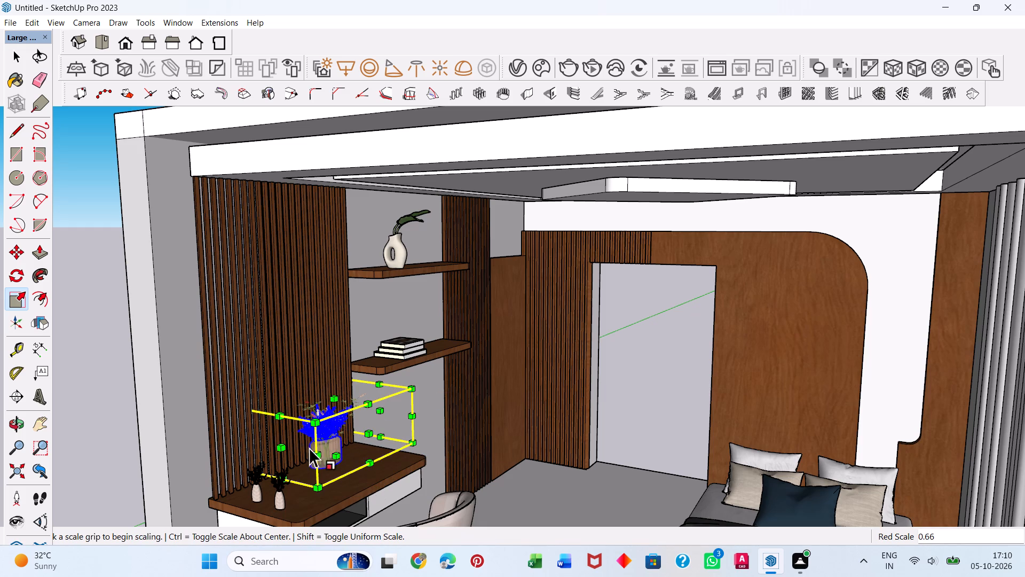
Move the flower vase off the desk about 9' 3 7/16" onto the open floor near the doorway.
key("m")
left_click(318, 488)
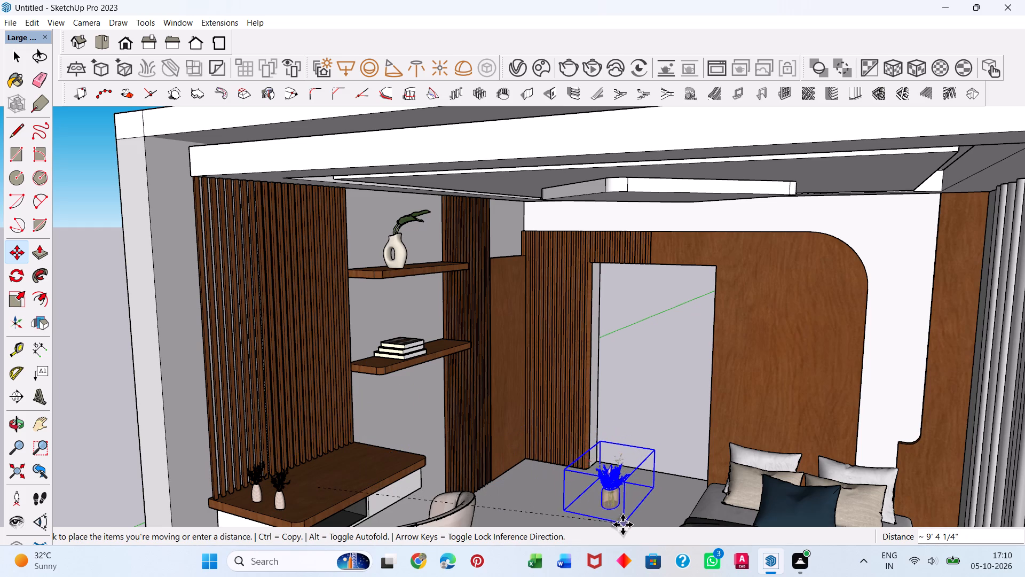
key("space")
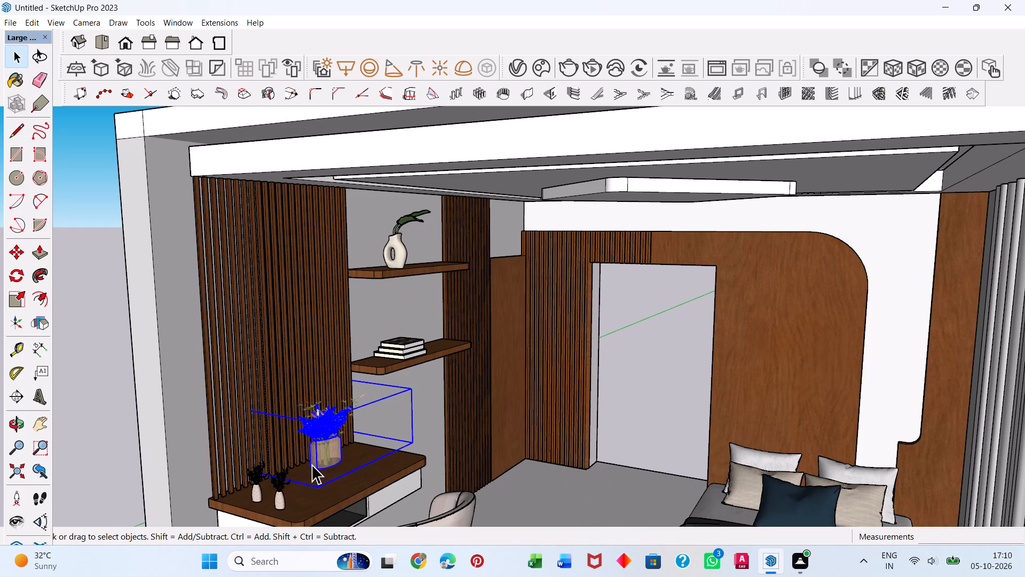
key("m")
left_click(318, 487)
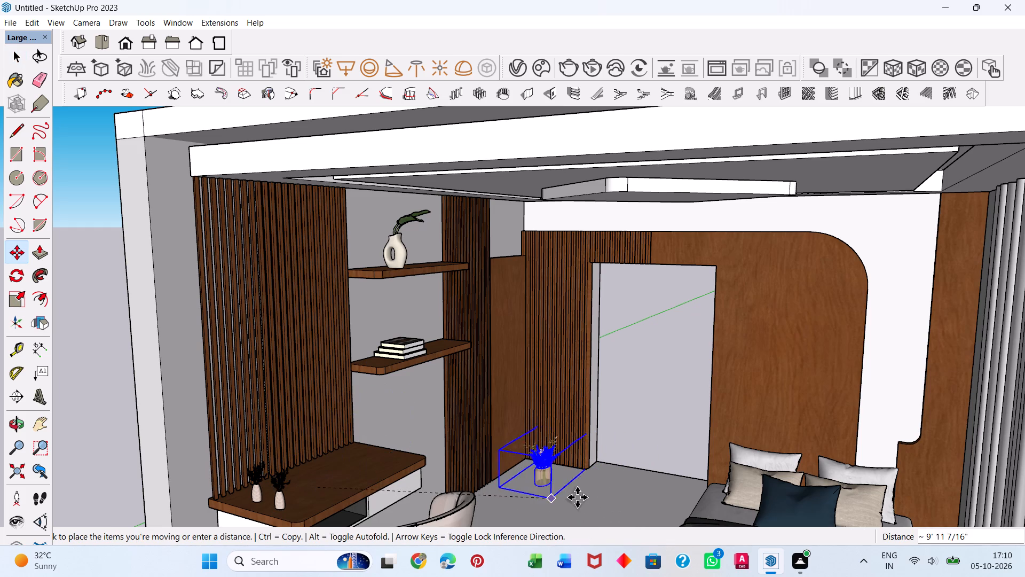
left_click(586, 512)
Shrink the flower vase's footprint along the red and green axes, finishing with a red scale of 0.75.
middle_click_drag(568, 479, 644, 457)
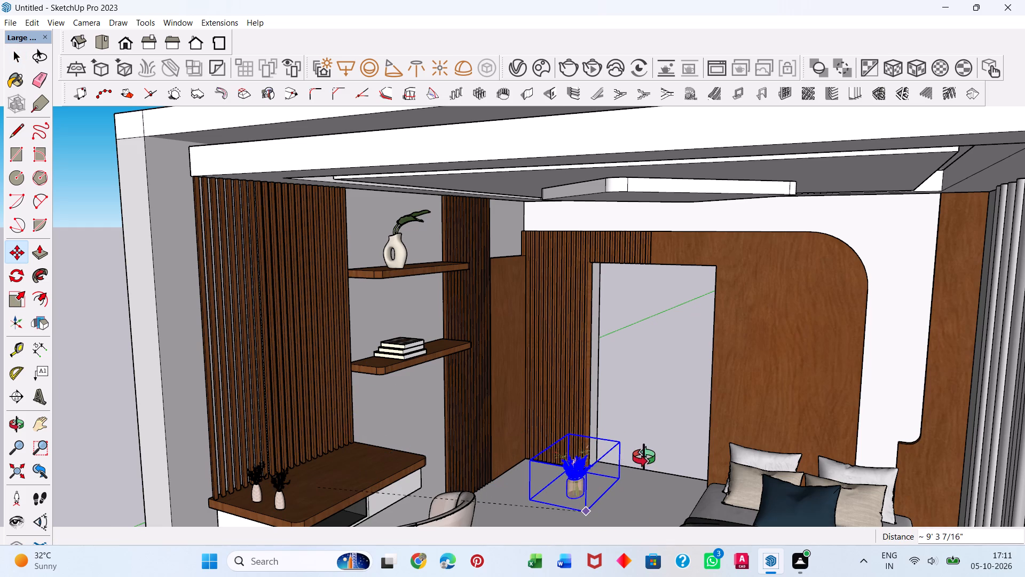
middle_click_drag(644, 457, 448, 475)
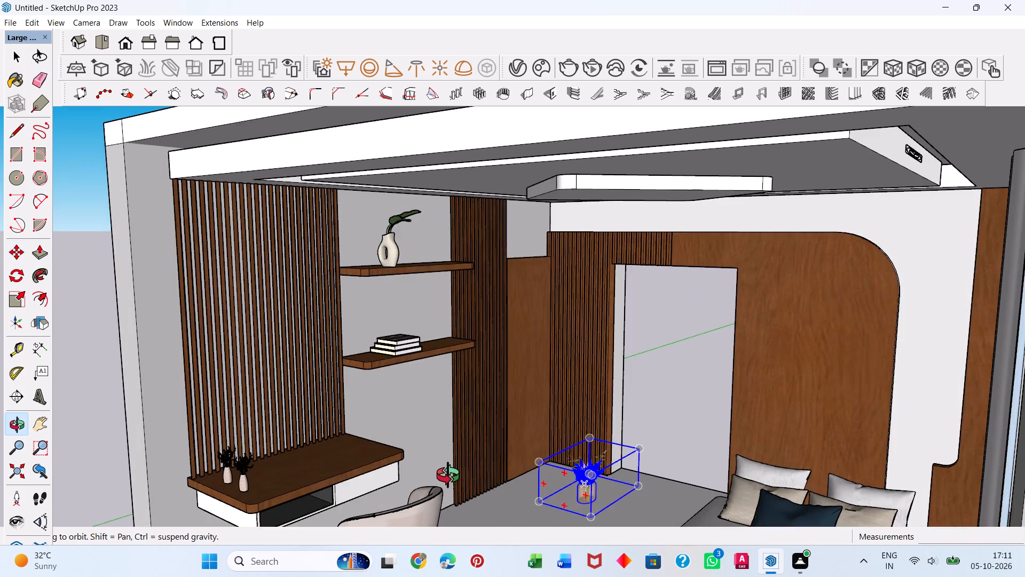
middle_click_drag(448, 475, 438, 473)
middle_click_drag(390, 462, 499, 472)
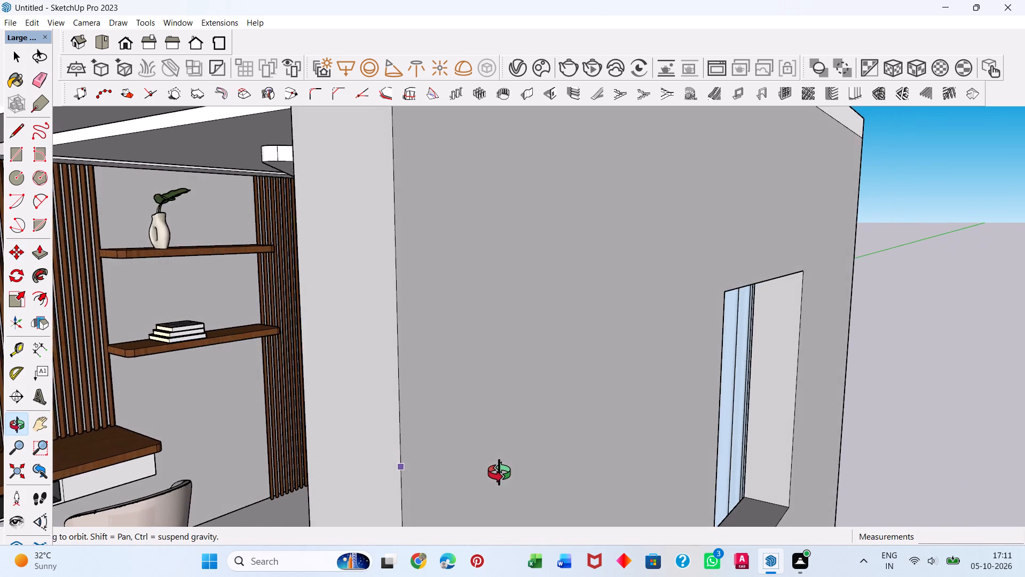
middle_click_drag(499, 472, 580, 466)
scroll(260, 495, "up", 2)
scroll(262, 485, "down", 5)
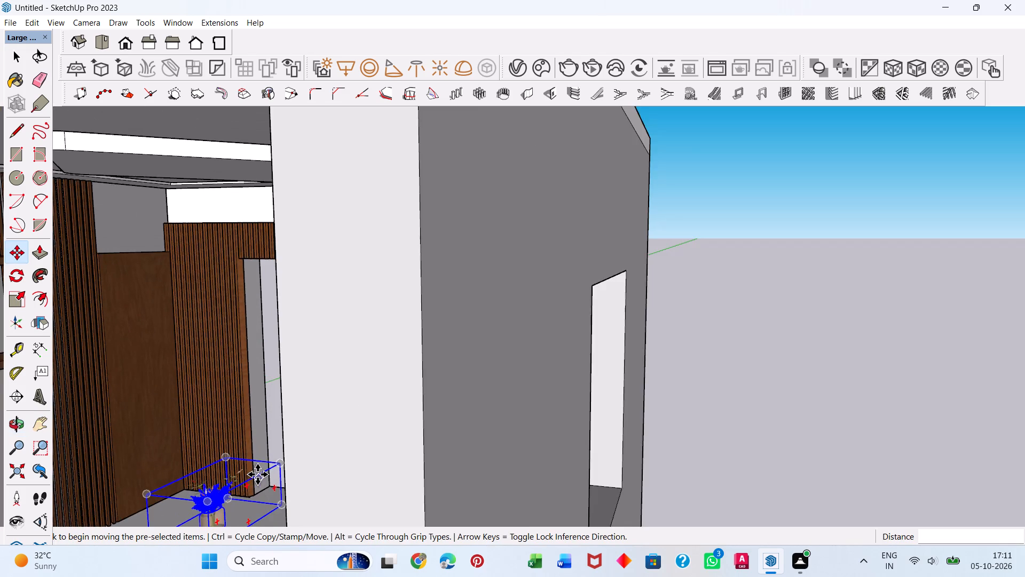
scroll(226, 499, "up", 1)
middle_click_drag(226, 499, 224, 455)
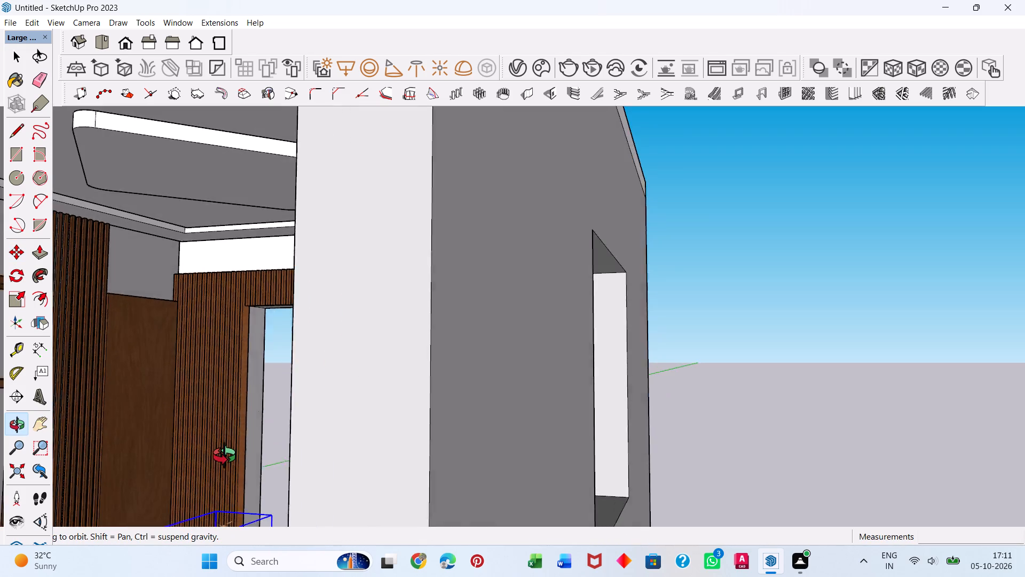
middle_click_drag(224, 455, 232, 532)
scroll(212, 512, "up", 6)
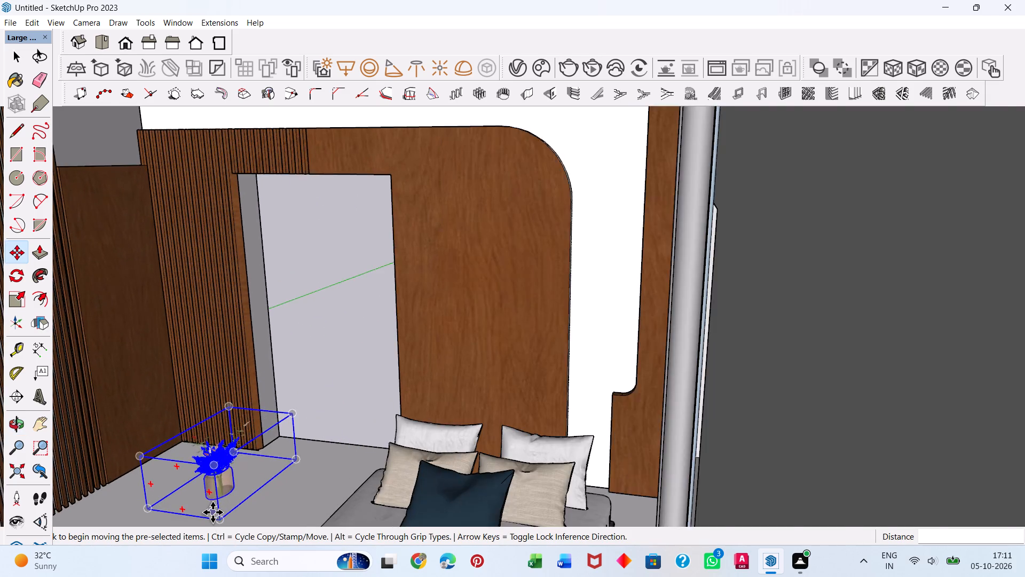
scroll(212, 512, "up", 6)
key("s")
left_click_drag(159, 473, 161, 473)
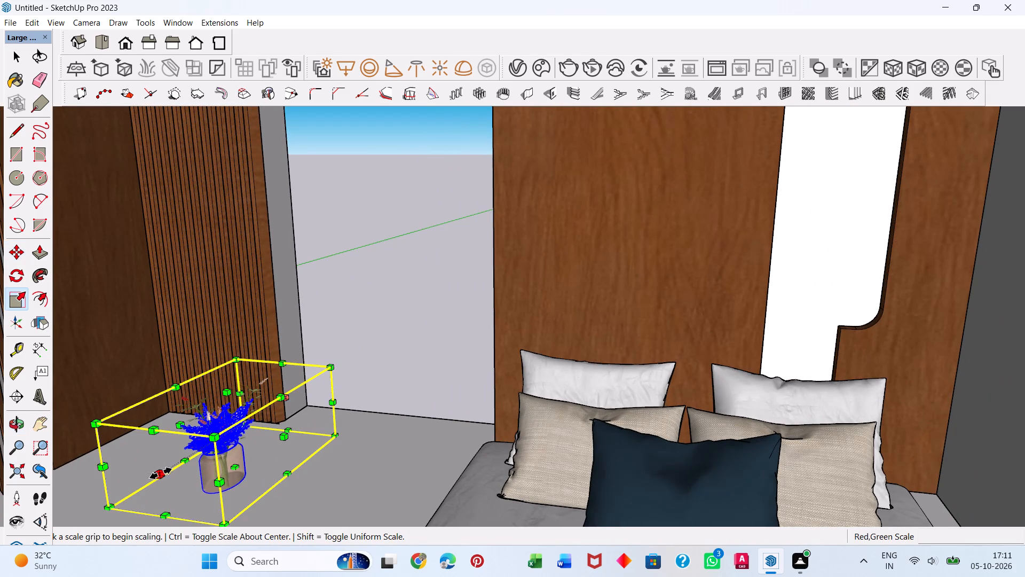
left_click_drag(161, 473, 260, 439)
left_click_drag(315, 417, 277, 414)
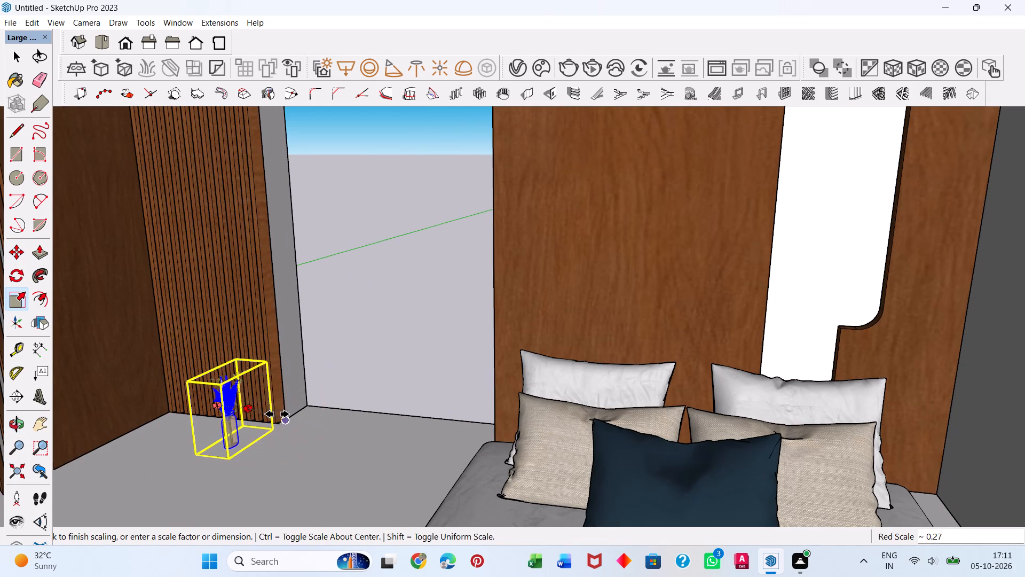
left_click_drag(277, 414, 287, 428)
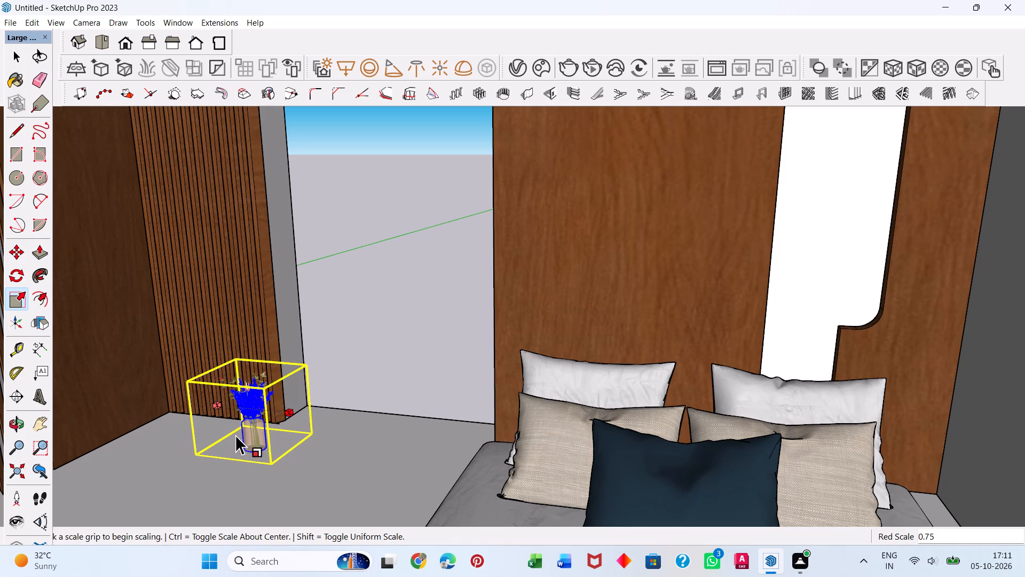
Move the flower vase from the floor back onto the desktop, at the end below the open shelves.
key("space")
scroll(359, 424, "up", 1)
middle_click_drag(349, 424, 250, 450)
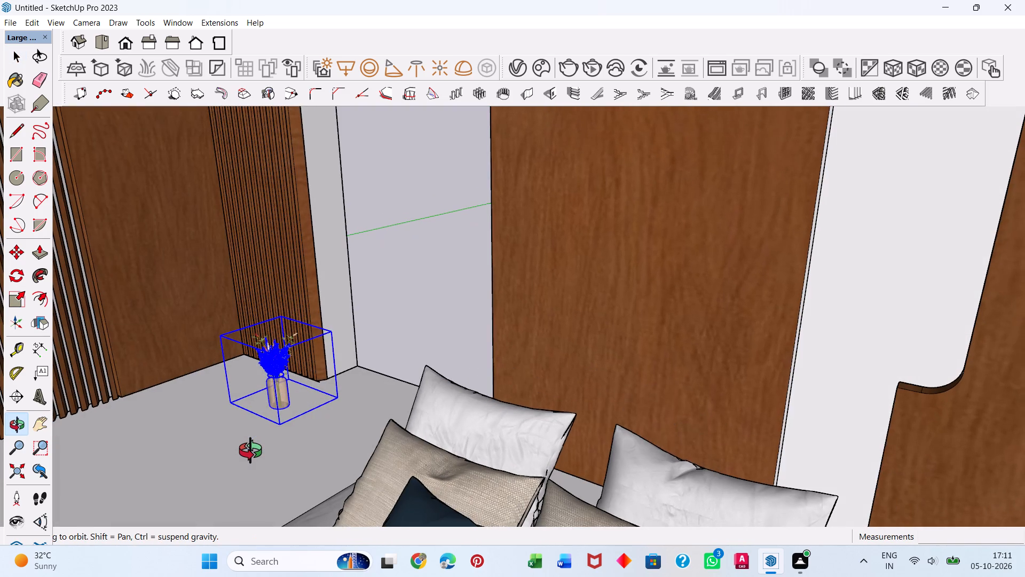
middle_click_drag(250, 450, 251, 450)
key("m")
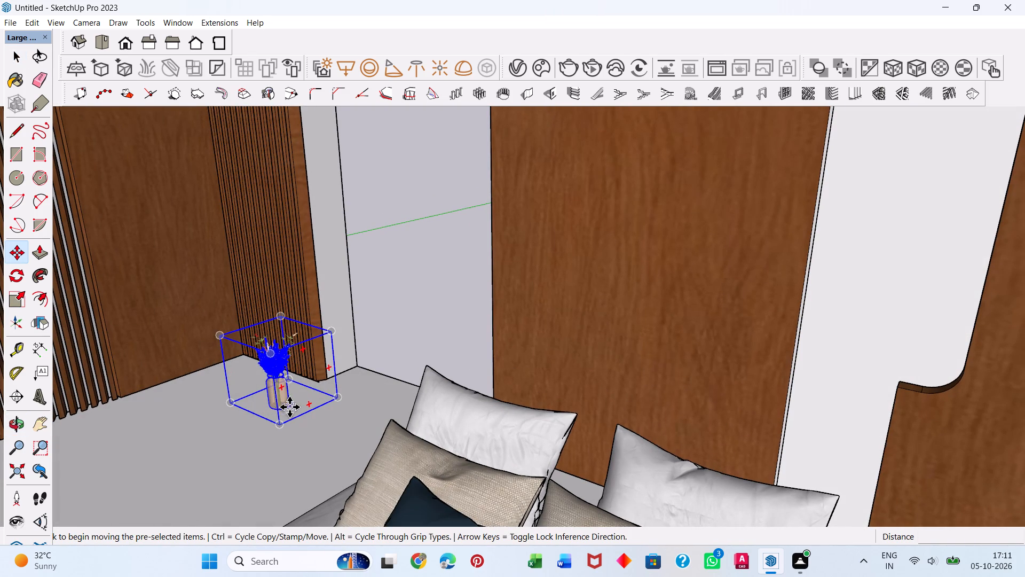
left_click(287, 405)
scroll(308, 397, "down", 13)
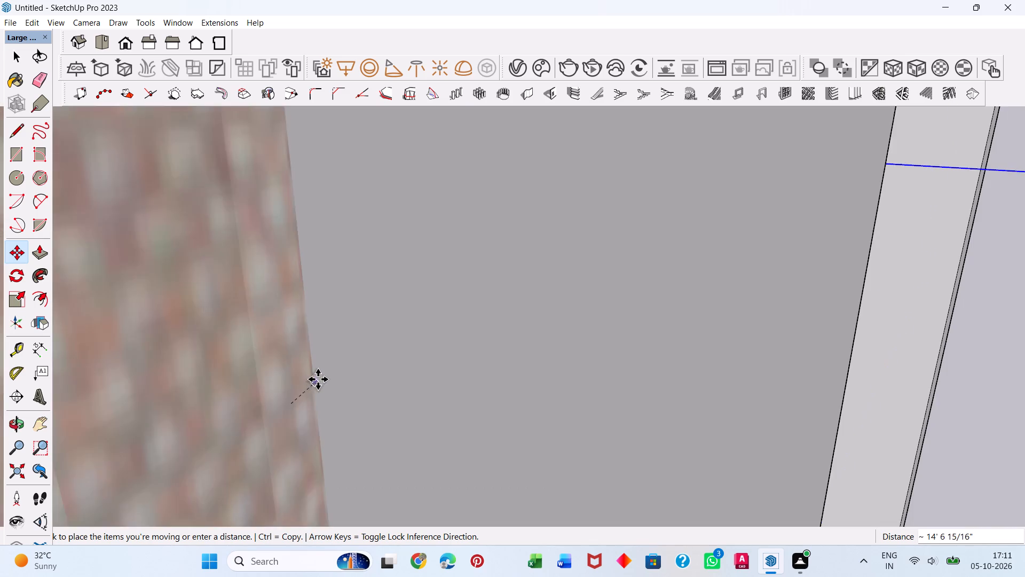
scroll(318, 379, "down", 20)
scroll(318, 379, "down", 18)
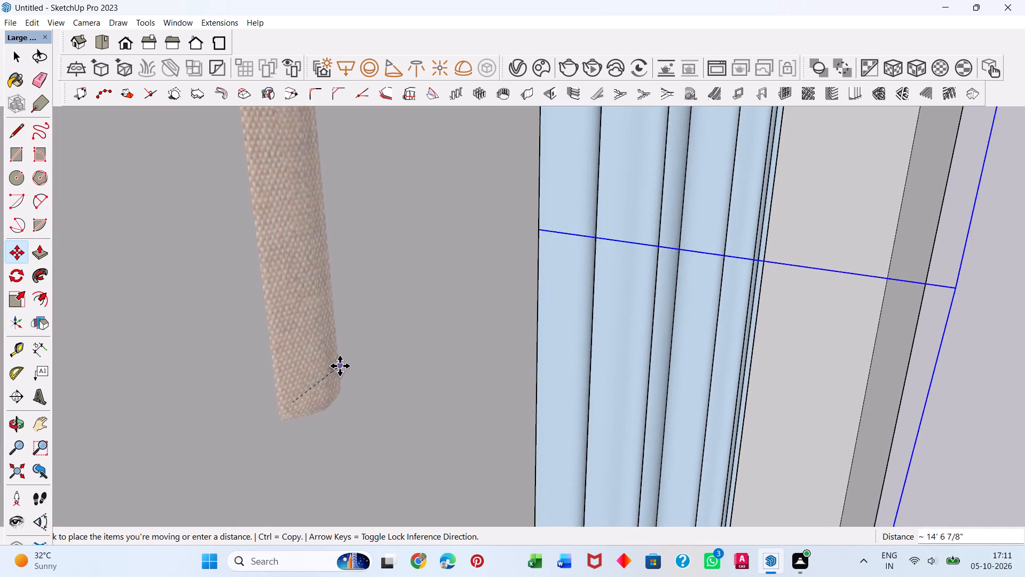
scroll(340, 366, "down", 20)
scroll(340, 366, "down", 18)
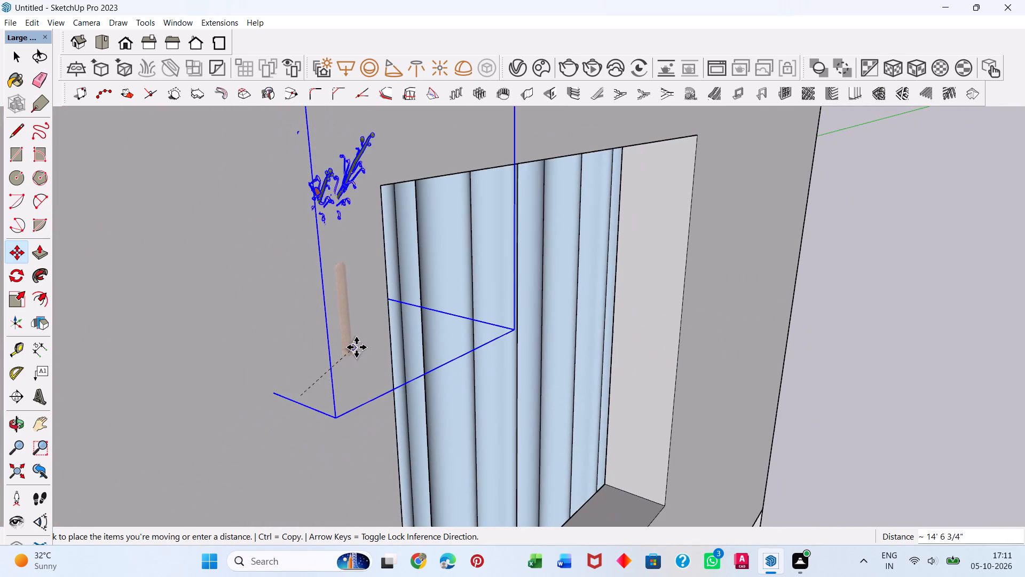
scroll(356, 347, "down", 9)
scroll(593, 362, "down", 20)
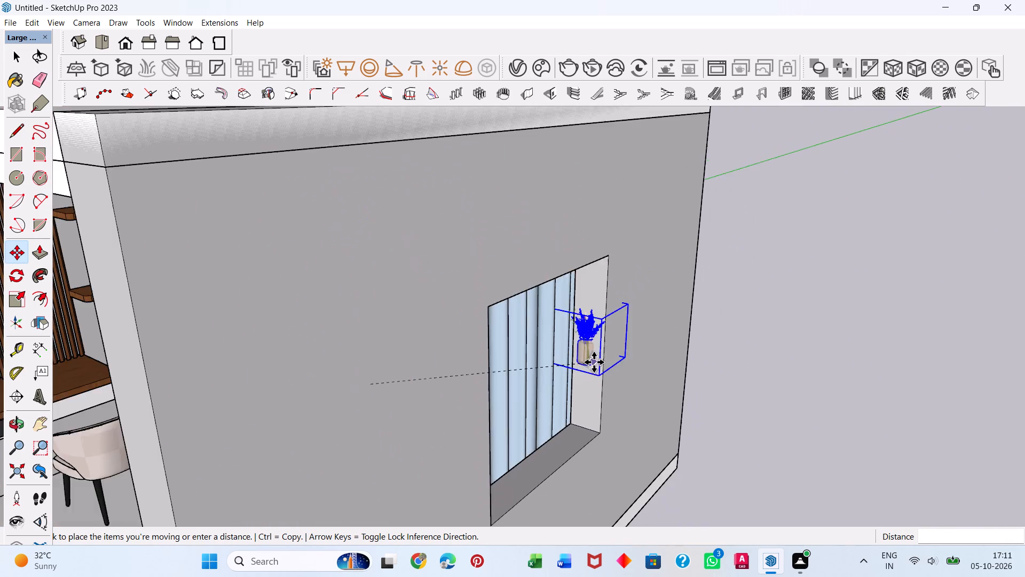
scroll(594, 362, "down", 5)
scroll(111, 402, "up", 13)
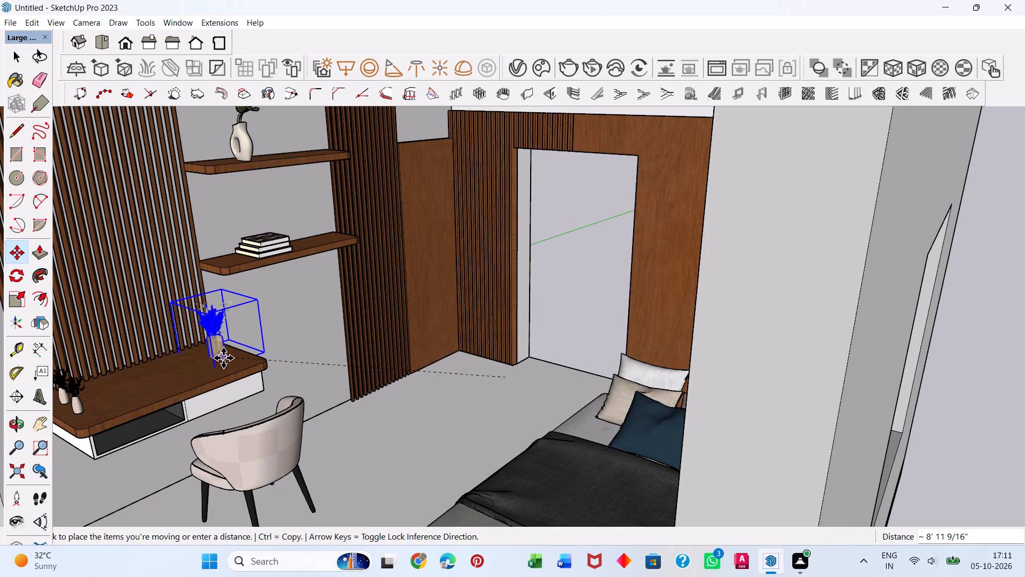
left_click(223, 358)
Shift the flower vase about 11/16" on the desktop at the shelf end, and deselect it.
scroll(211, 371, "up", 17)
scroll(219, 374, "up", 6)
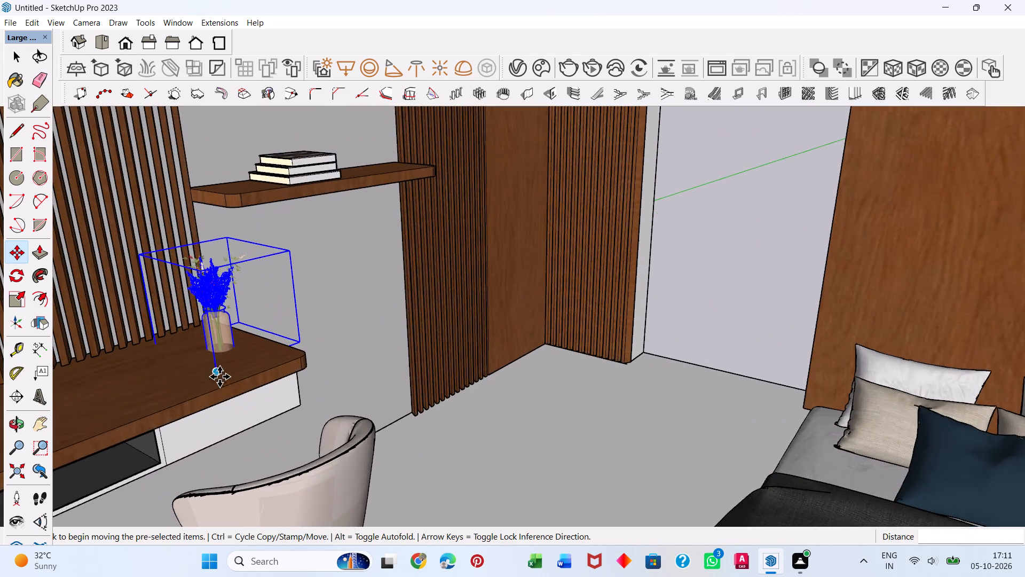
scroll(219, 377, "up", 6)
left_click(217, 379)
left_click(214, 357)
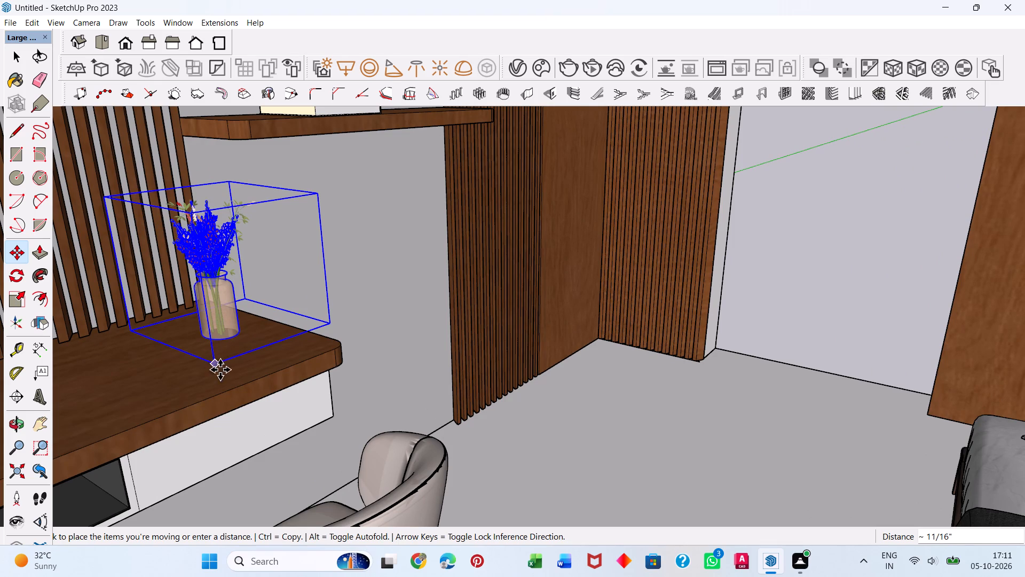
key("space")
left_click(826, 284)
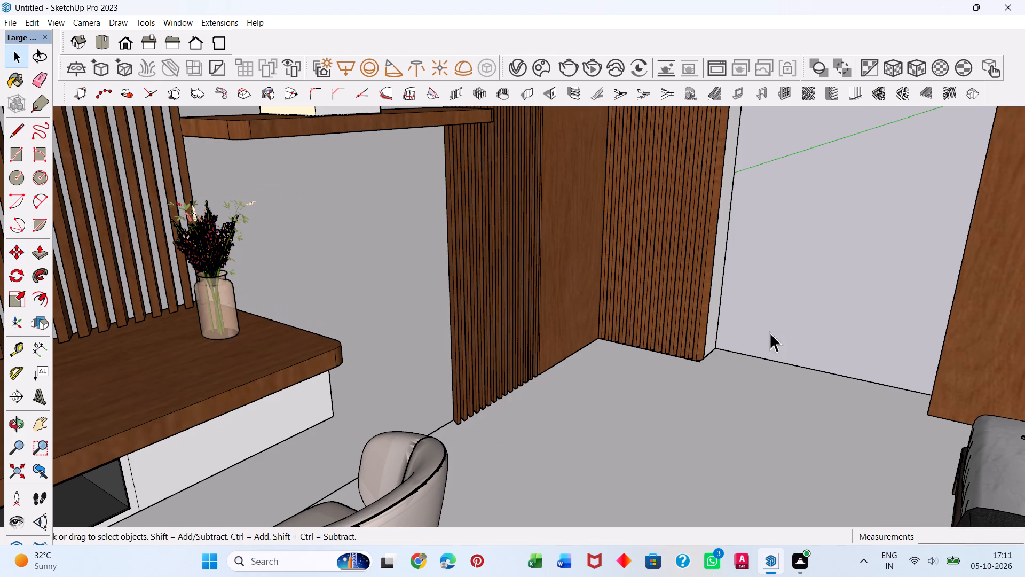
Switch to Microsoft Edge, search the web for "3dware house", and open the 3D Warehouse site from the corrected results.
scroll(674, 425, "down", 5)
scroll(372, 405, "down", 4)
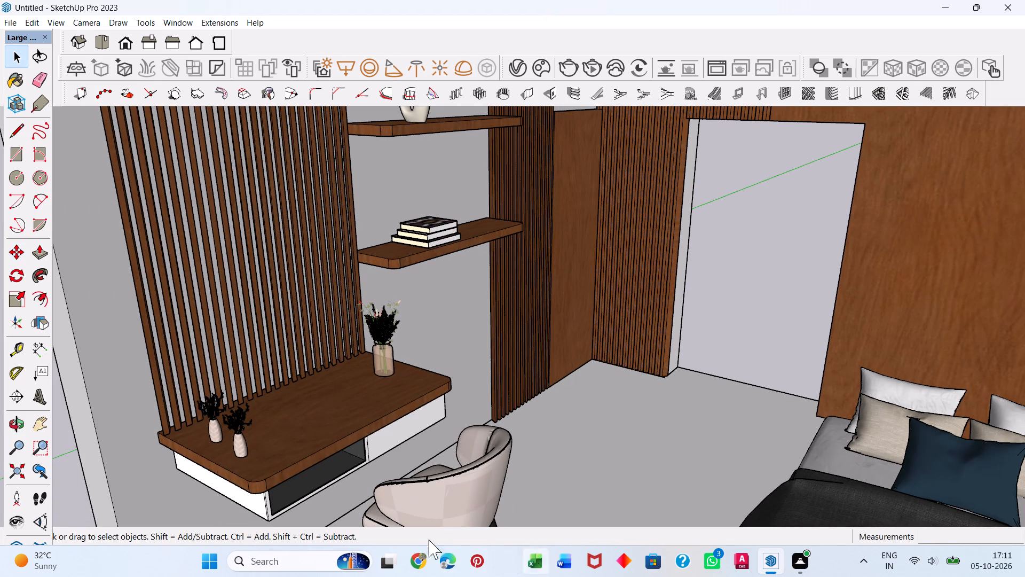
left_click(449, 574)
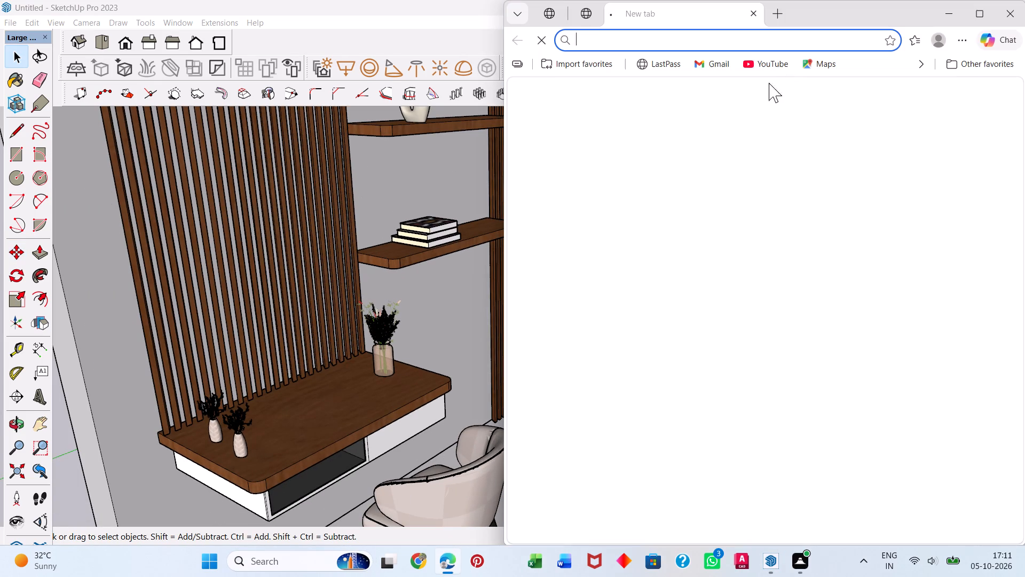
left_click(739, 43)
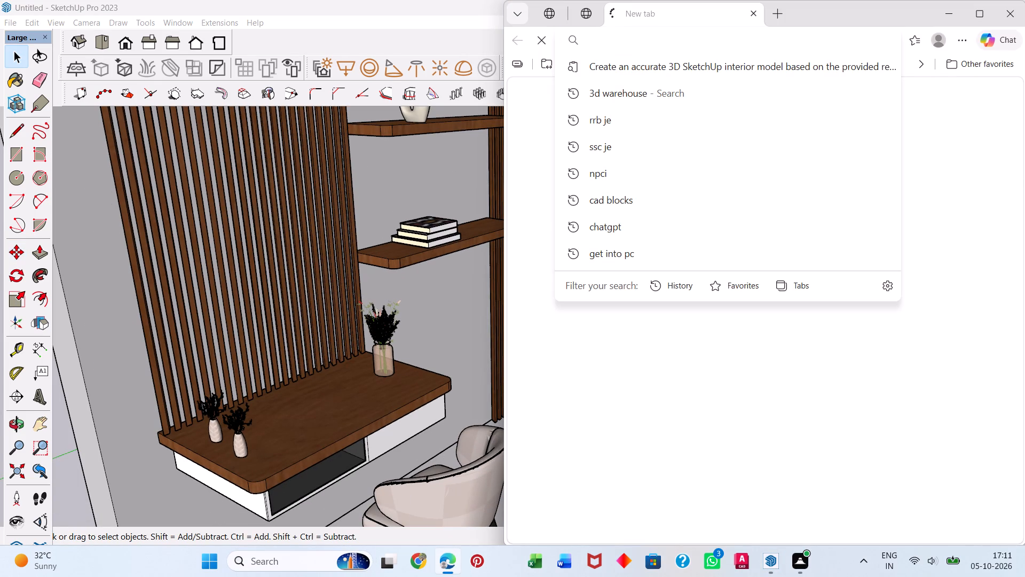
type("3dware g")
key("BackSpace")
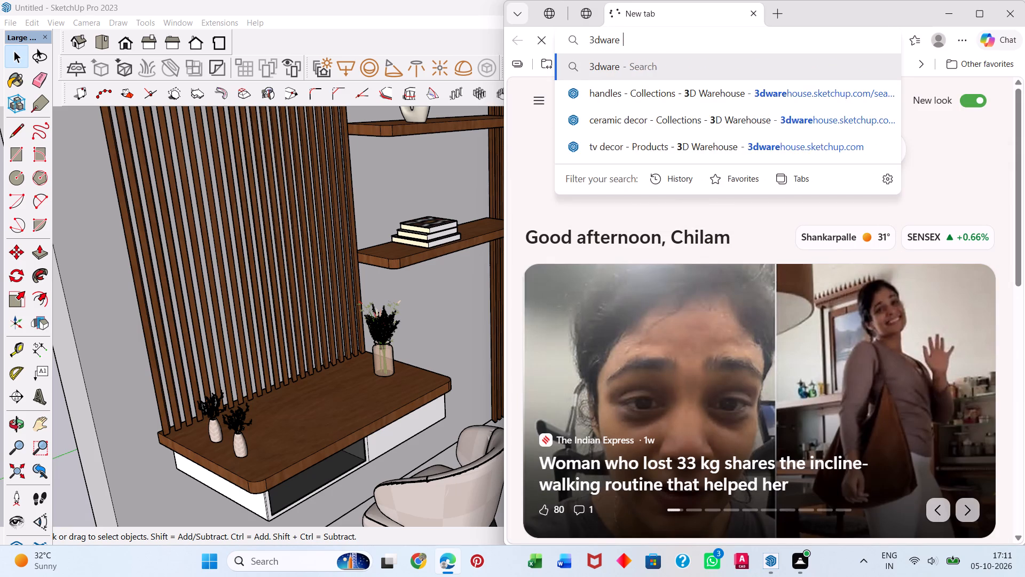
type("house")
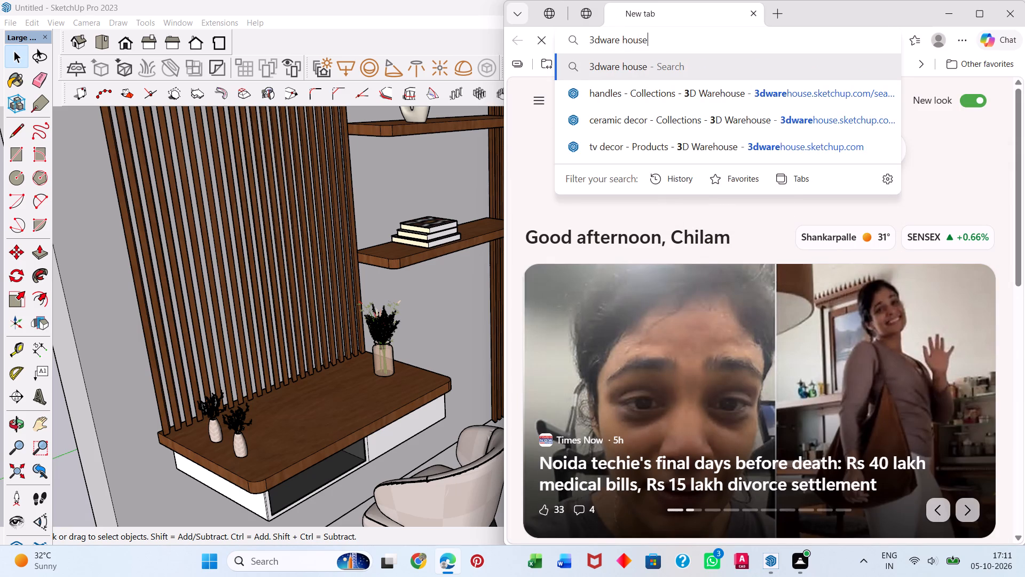
key("Return")
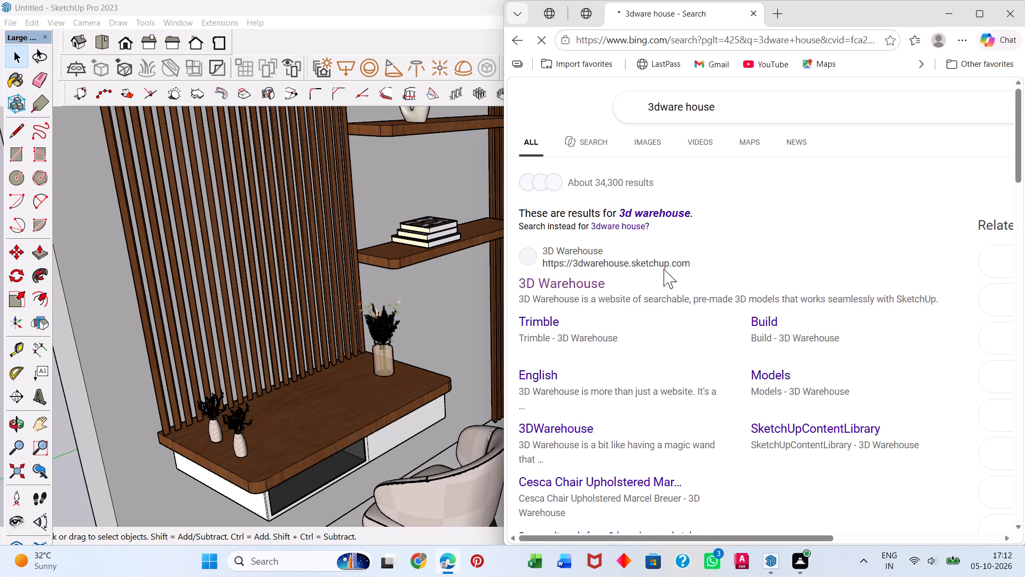
left_click(660, 211)
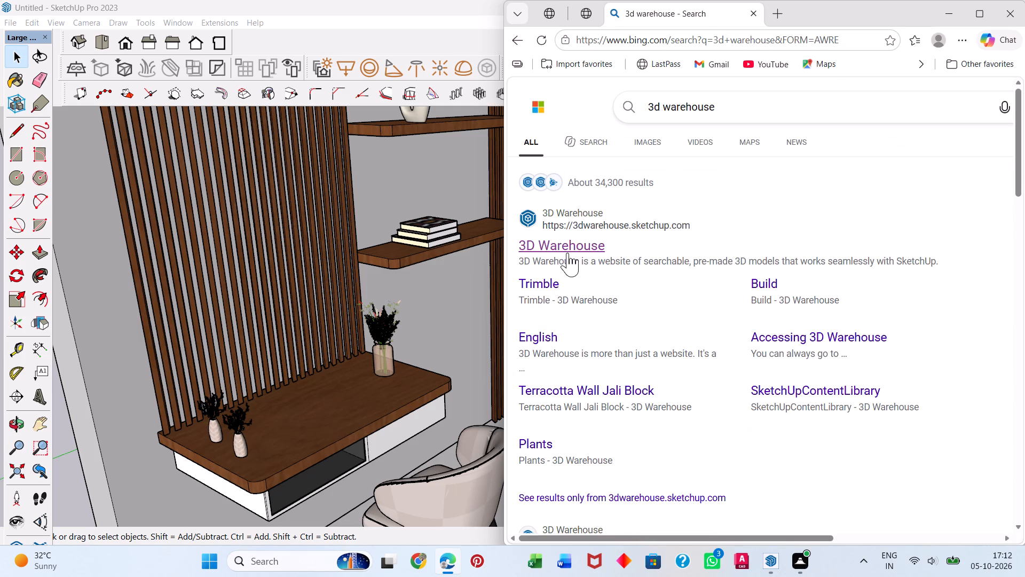
left_click(567, 253)
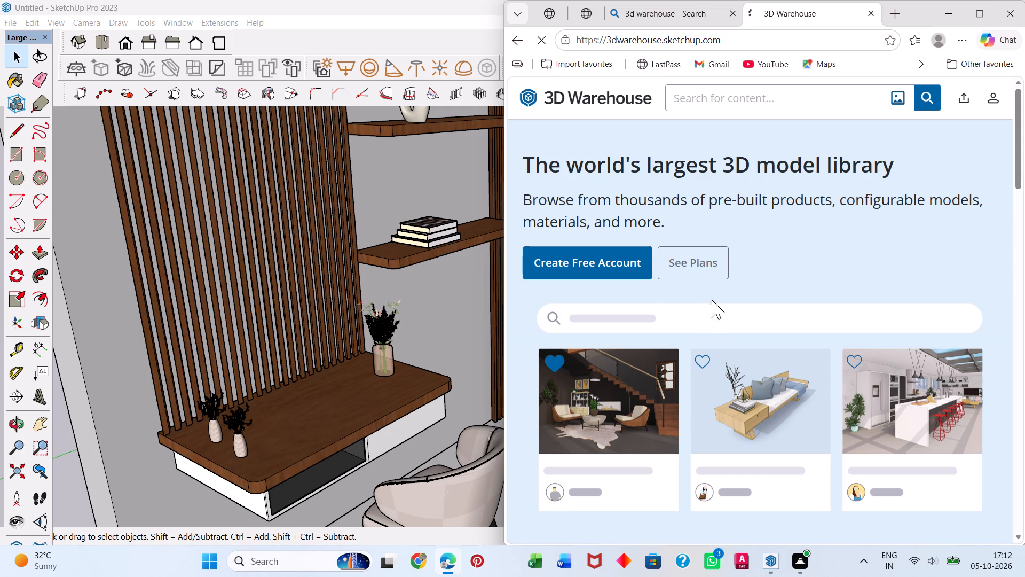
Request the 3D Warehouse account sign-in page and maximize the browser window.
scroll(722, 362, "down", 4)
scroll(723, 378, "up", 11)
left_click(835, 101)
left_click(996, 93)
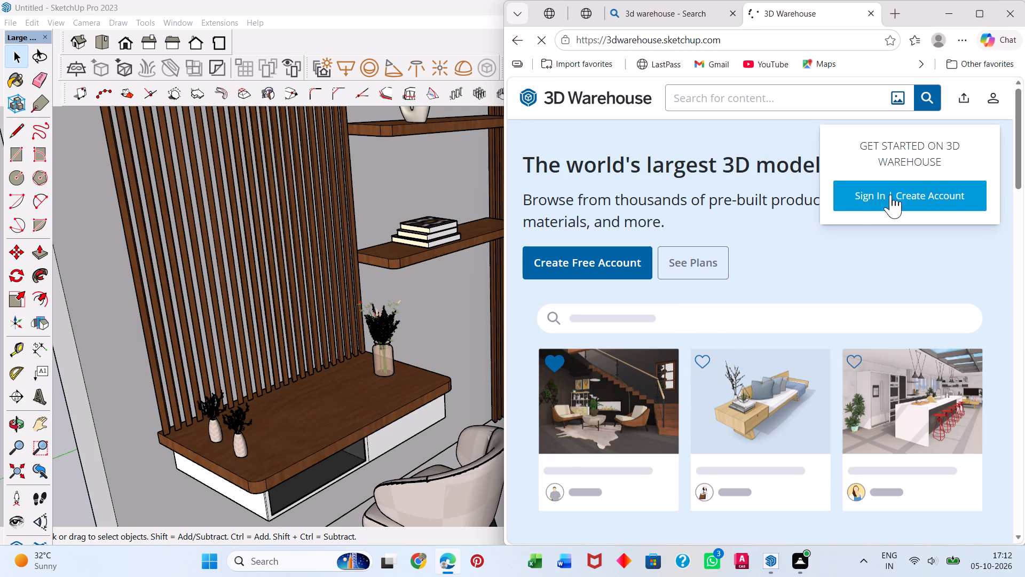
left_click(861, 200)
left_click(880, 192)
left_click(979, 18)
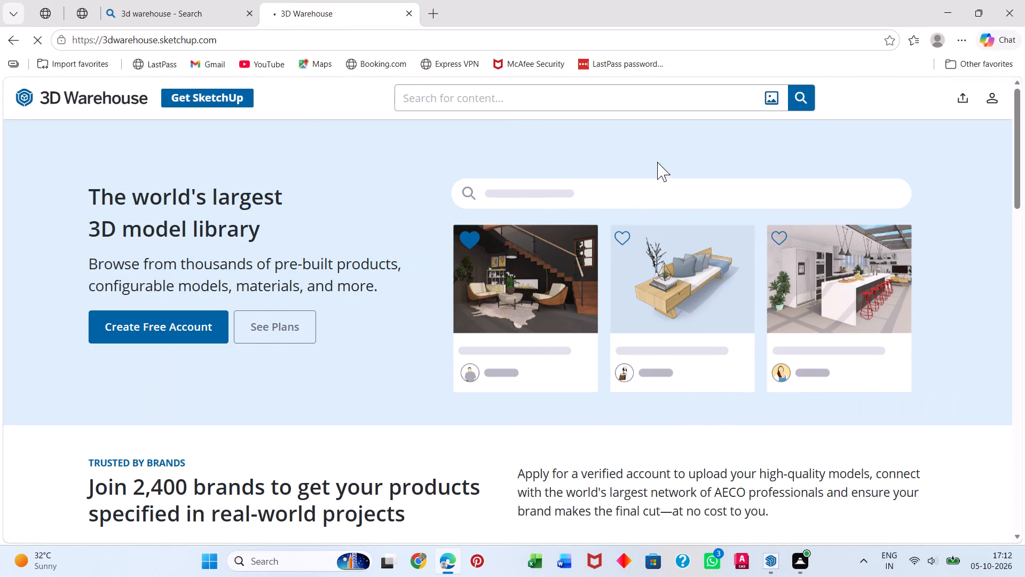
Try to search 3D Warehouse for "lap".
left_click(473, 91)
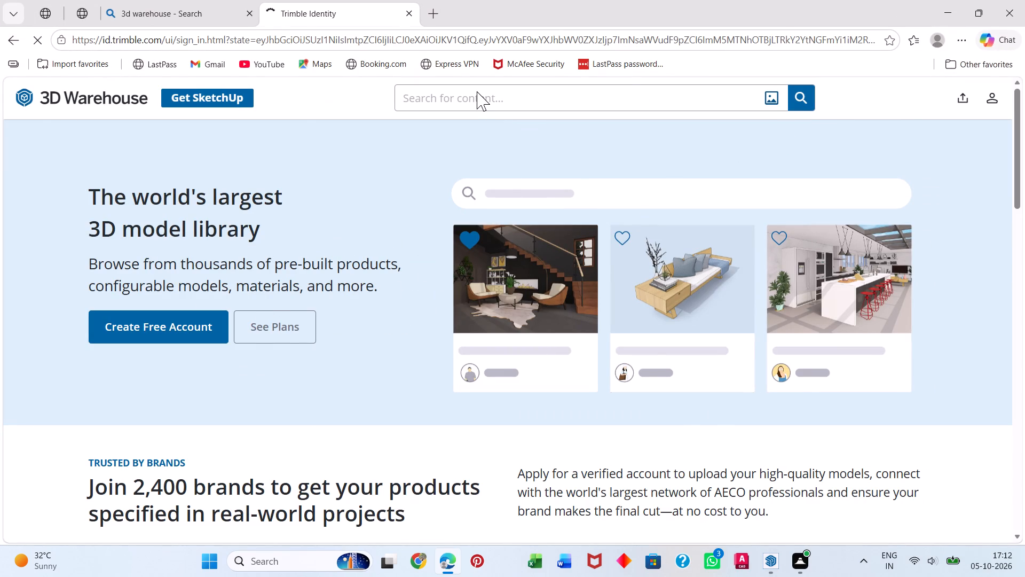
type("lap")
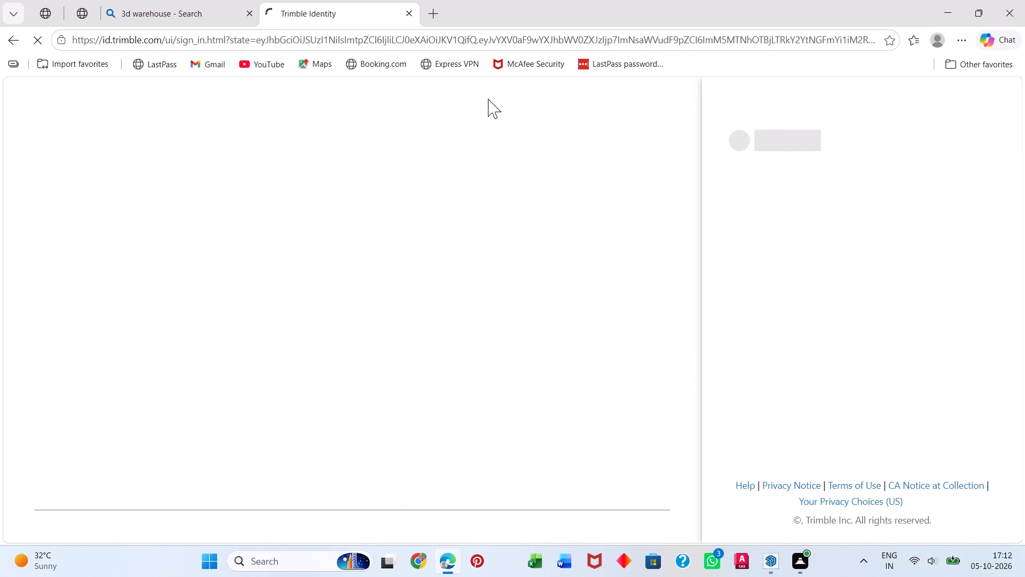
Close the Trimble sign-in page's tab and reopen the 3D Warehouse home page from the web search results.
left_click(407, 9)
left_click(167, 246)
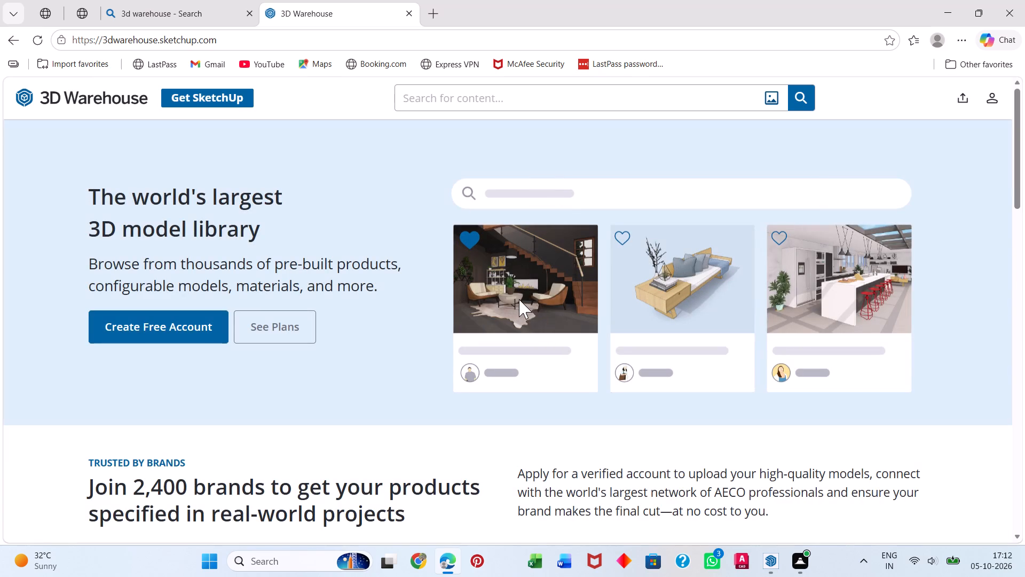
scroll(329, 321, "down", 4)
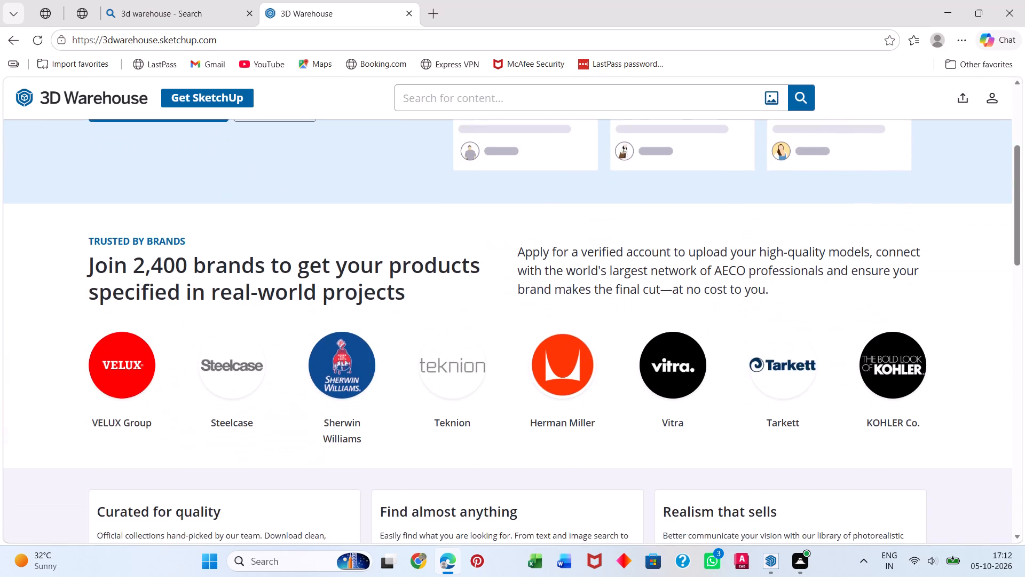
scroll(330, 321, "down", 1)
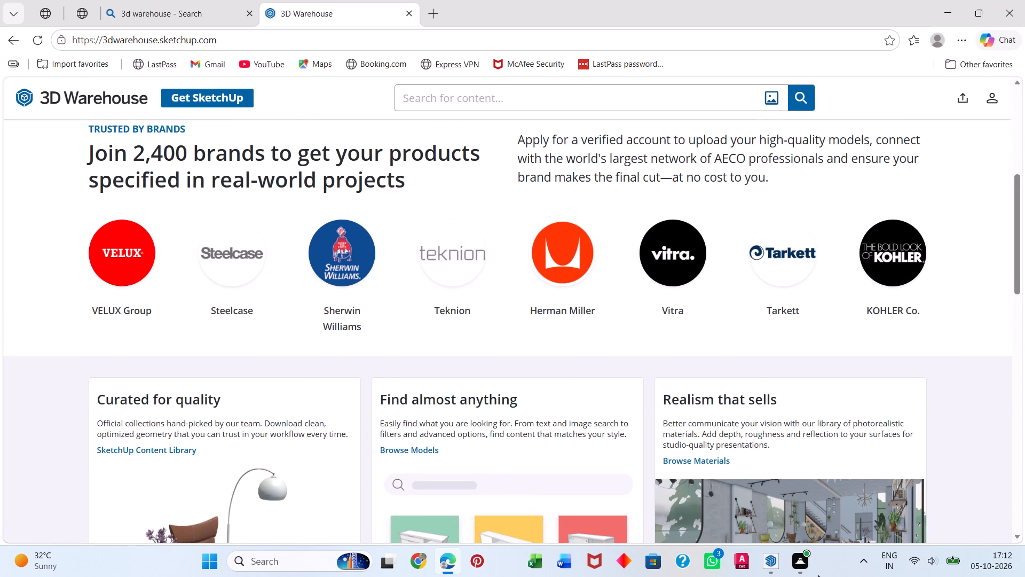
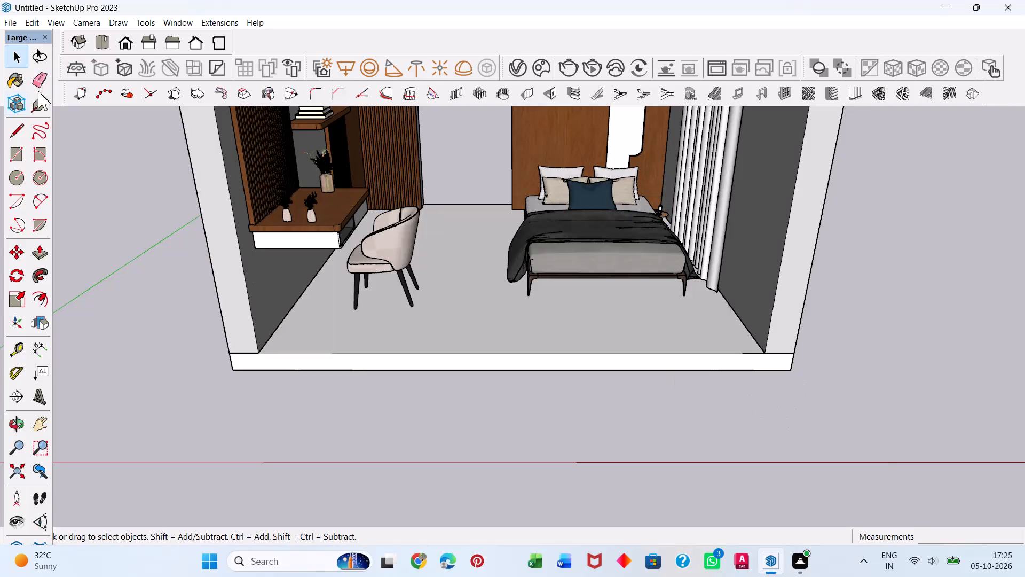
Import the curved neck lamp model from Downloads and place it on the ground in front of the bedroom.
left_click(5, 21)
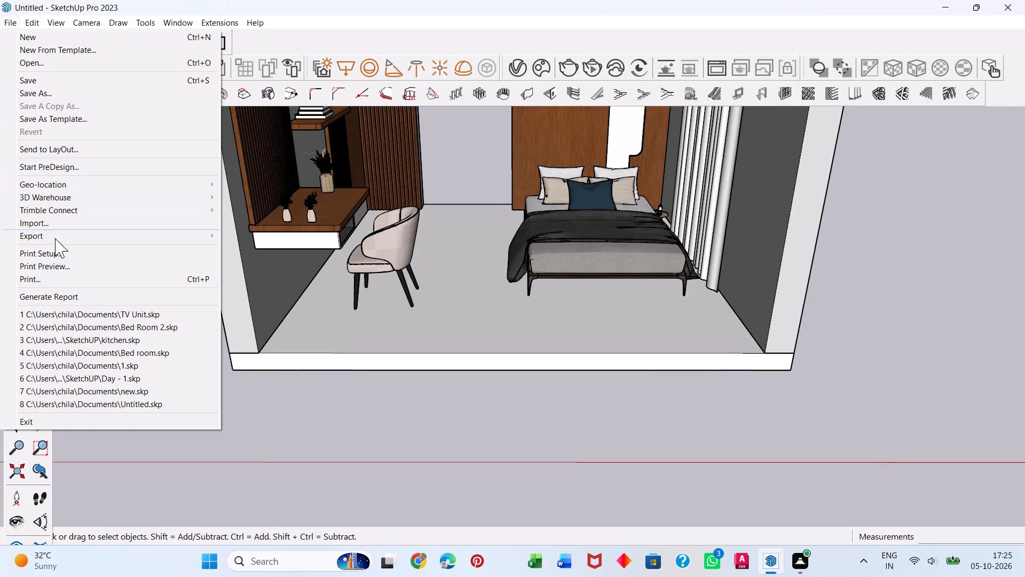
left_click(53, 228)
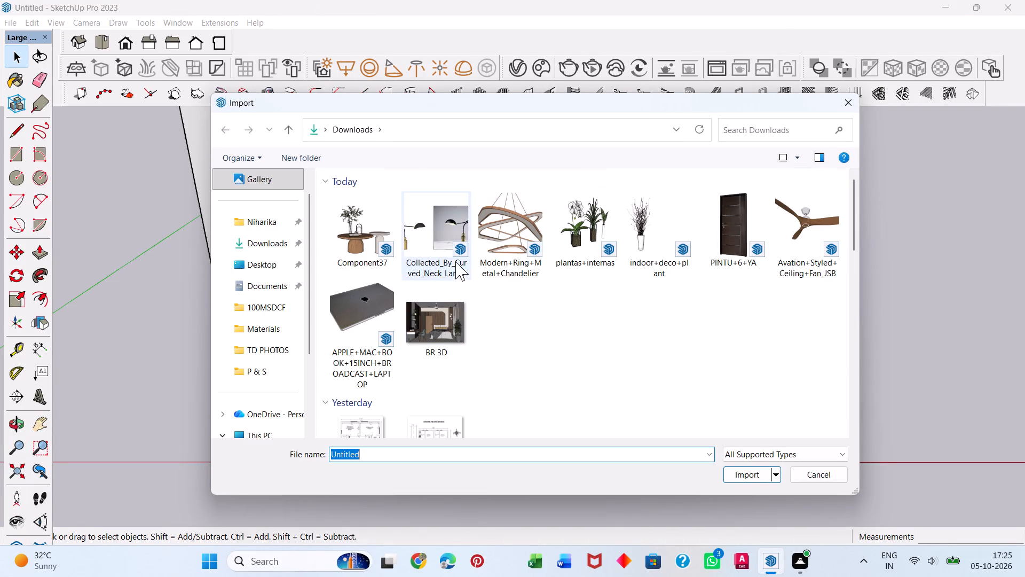
left_click(437, 243)
left_click(745, 477)
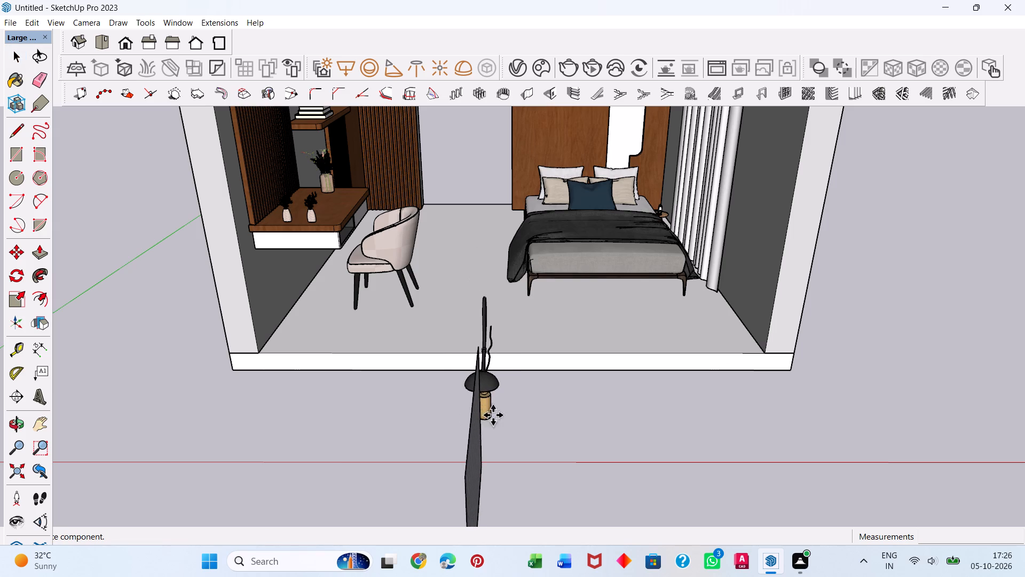
left_click(626, 410)
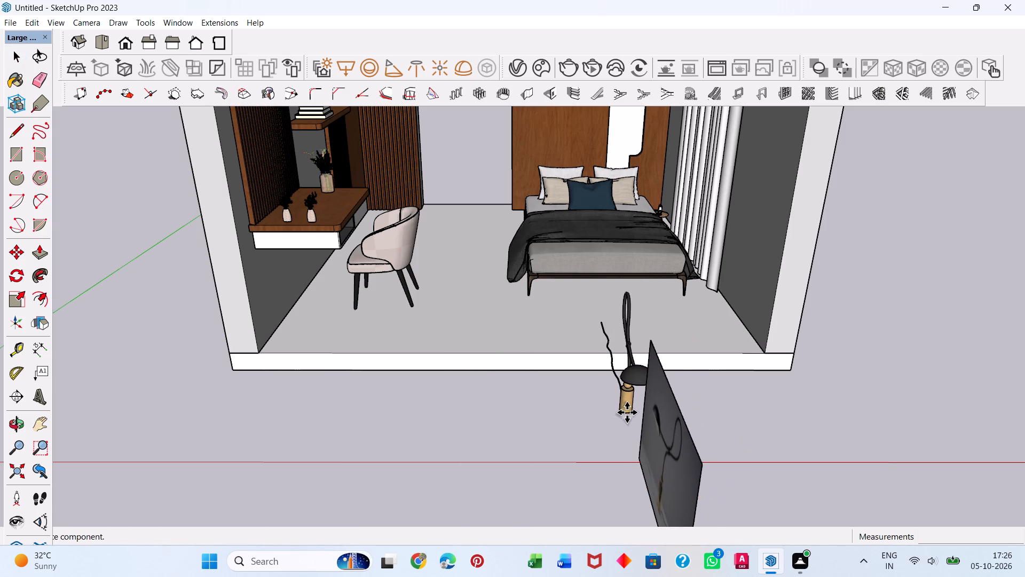
Explode the imported lamp component and delete the dark picture panel standing beside the lamp.
key("space")
right_click(674, 416)
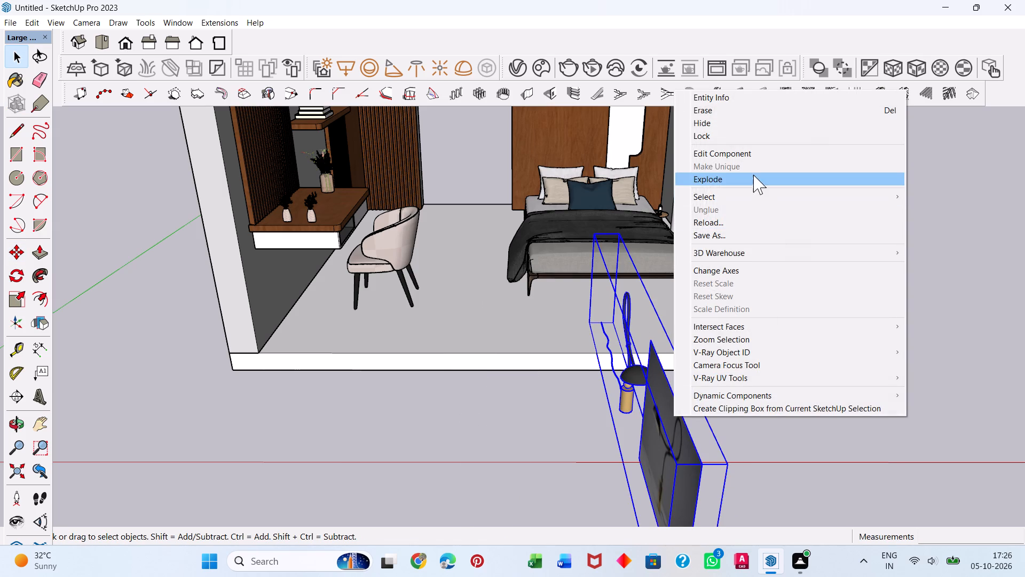
left_click(752, 174)
left_click(672, 431)
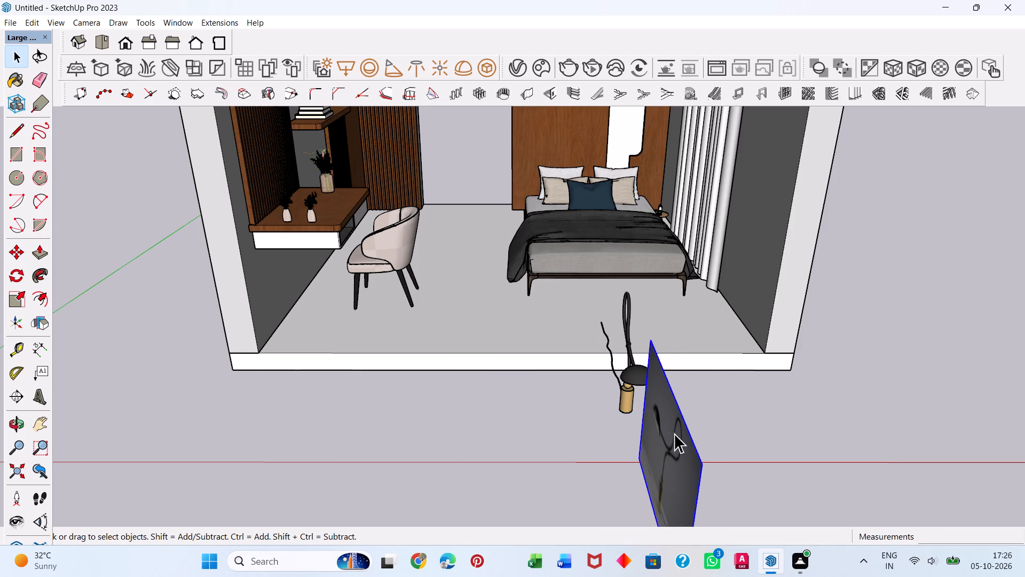
key("Delete")
Open the lamp group and explode the nested lamp component into its separate parts.
left_click(629, 380)
middle_click_drag(624, 402, 782, 376)
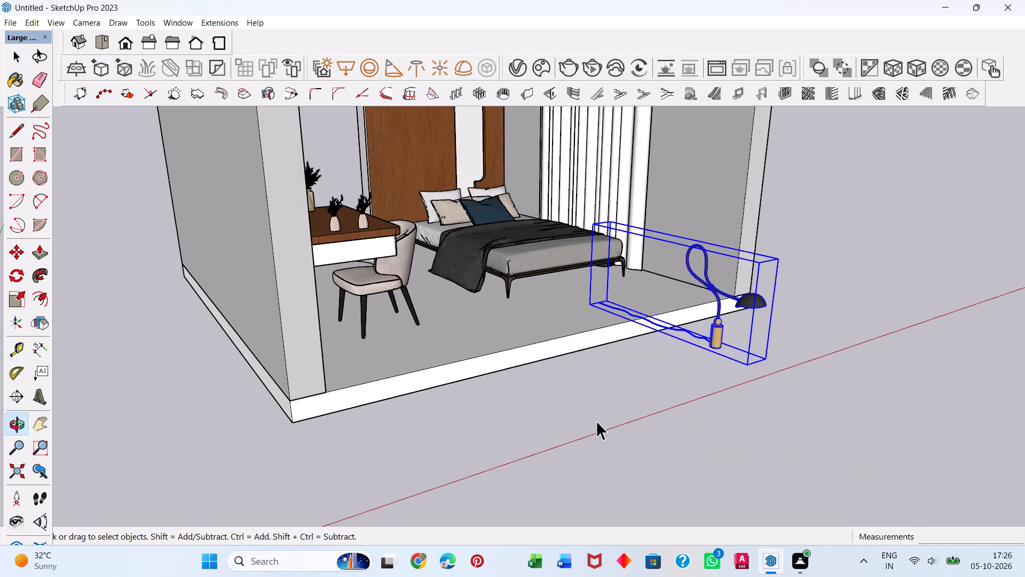
scroll(658, 342, "up", 16)
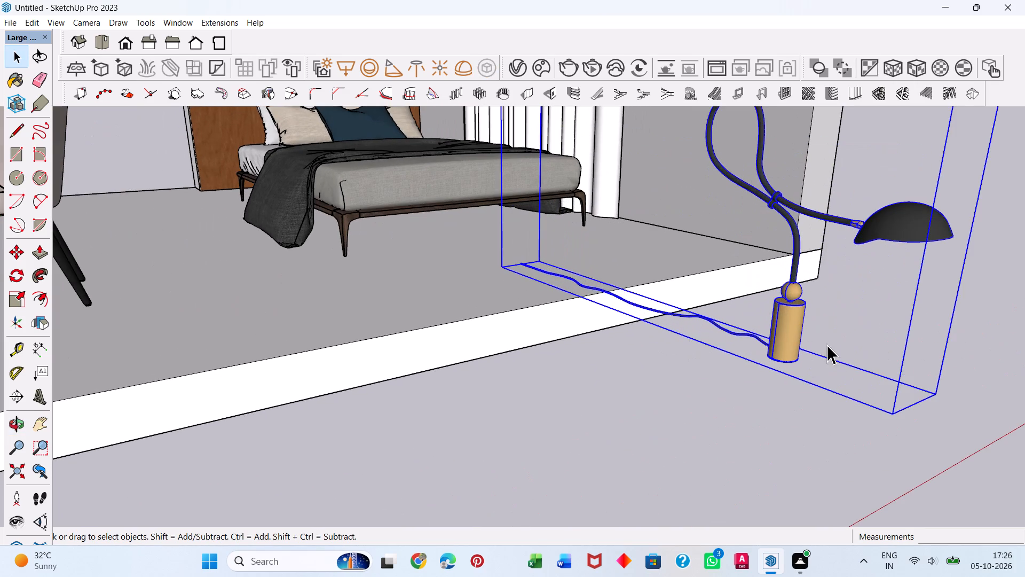
scroll(827, 345, "up", 5)
right_click(715, 341)
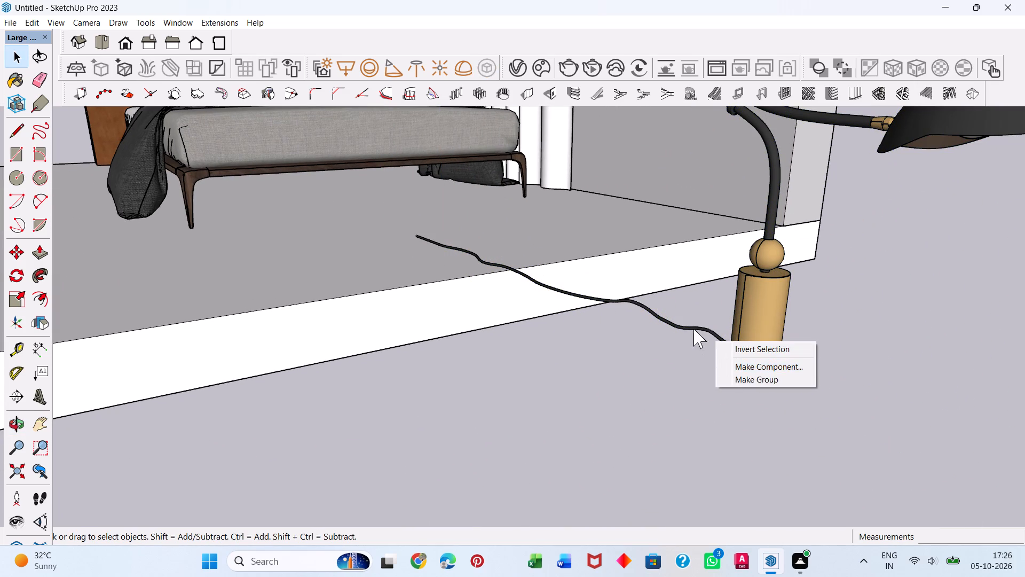
triple_click(695, 328)
left_click(695, 328)
double_click(697, 328)
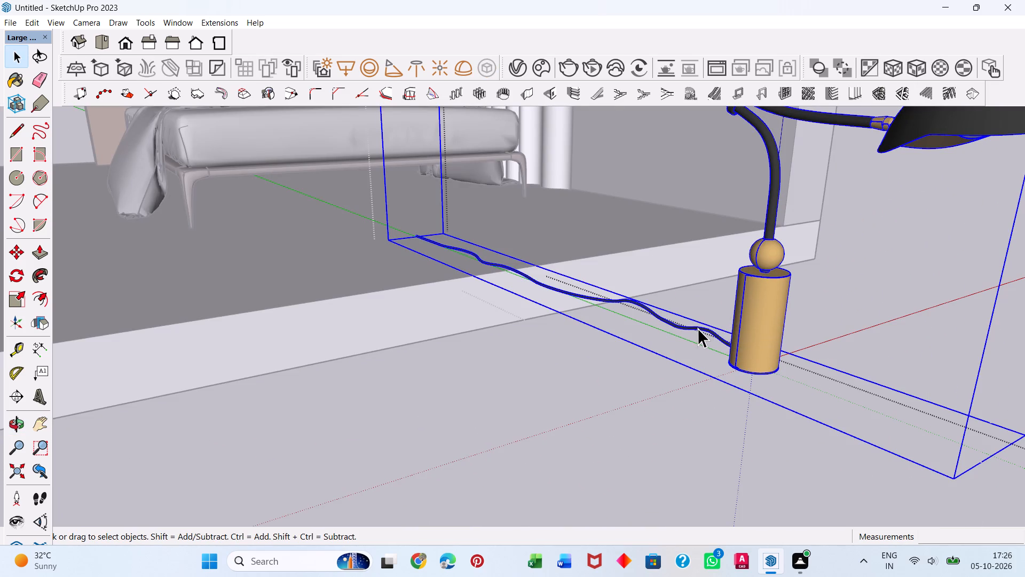
right_click(777, 326)
left_click(806, 404)
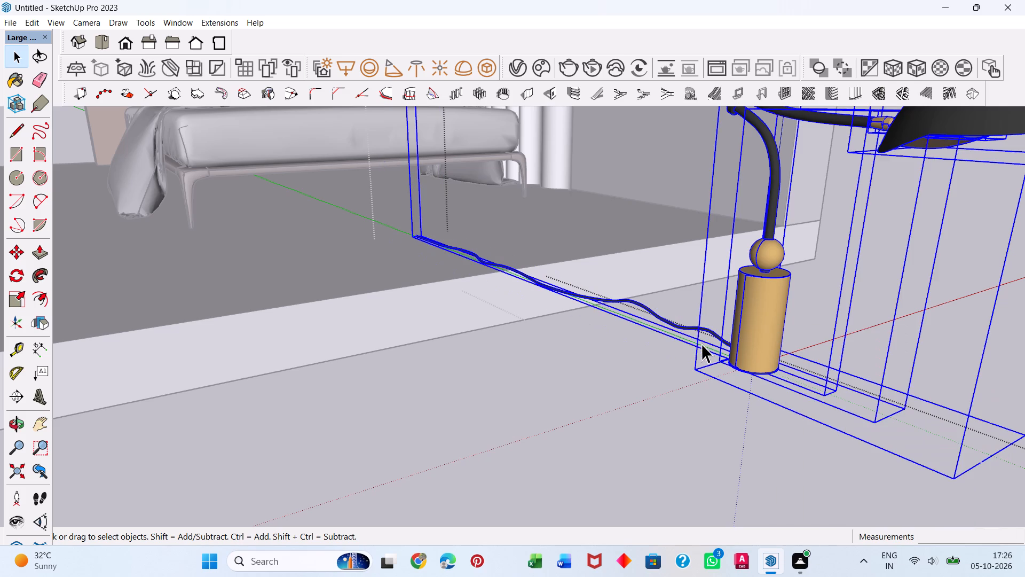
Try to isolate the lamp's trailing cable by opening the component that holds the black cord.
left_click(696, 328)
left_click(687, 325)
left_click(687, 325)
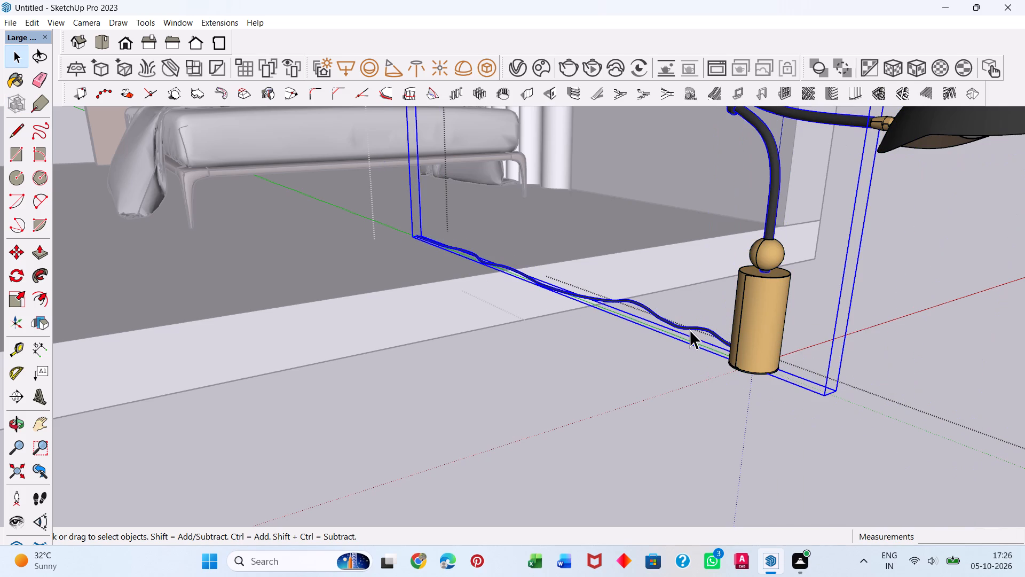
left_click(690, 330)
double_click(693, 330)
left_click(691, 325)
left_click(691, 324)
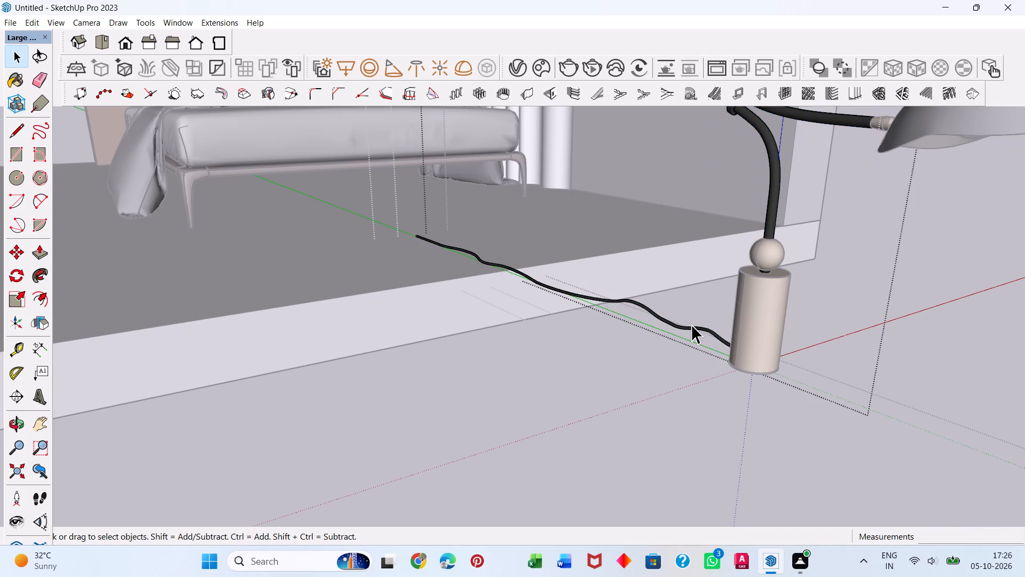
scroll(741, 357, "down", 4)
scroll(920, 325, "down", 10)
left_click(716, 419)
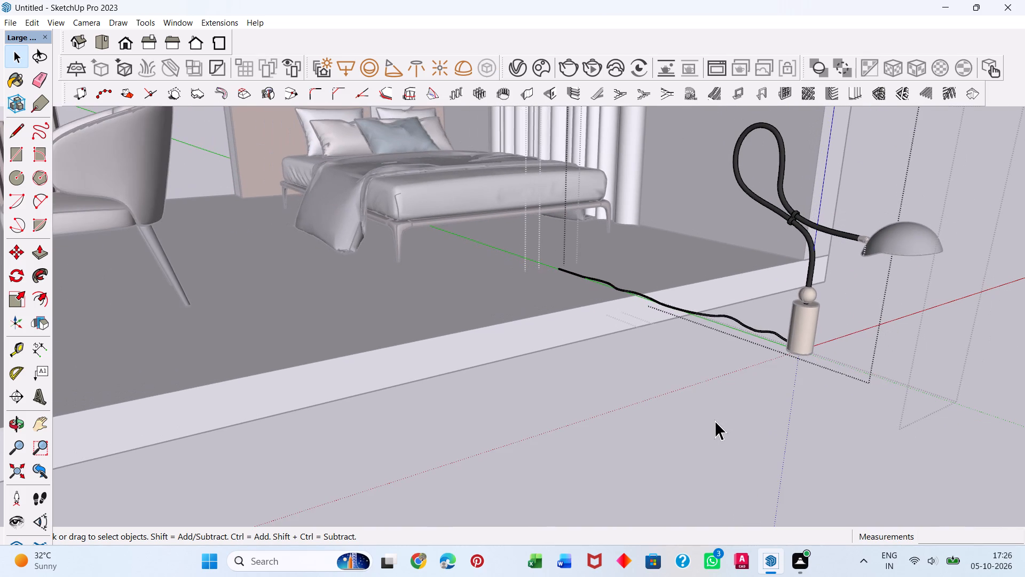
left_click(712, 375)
Reopen the lamp group and explode the black cord component that includes the neck loop and trailing cable.
left_click(754, 318)
left_click(756, 326)
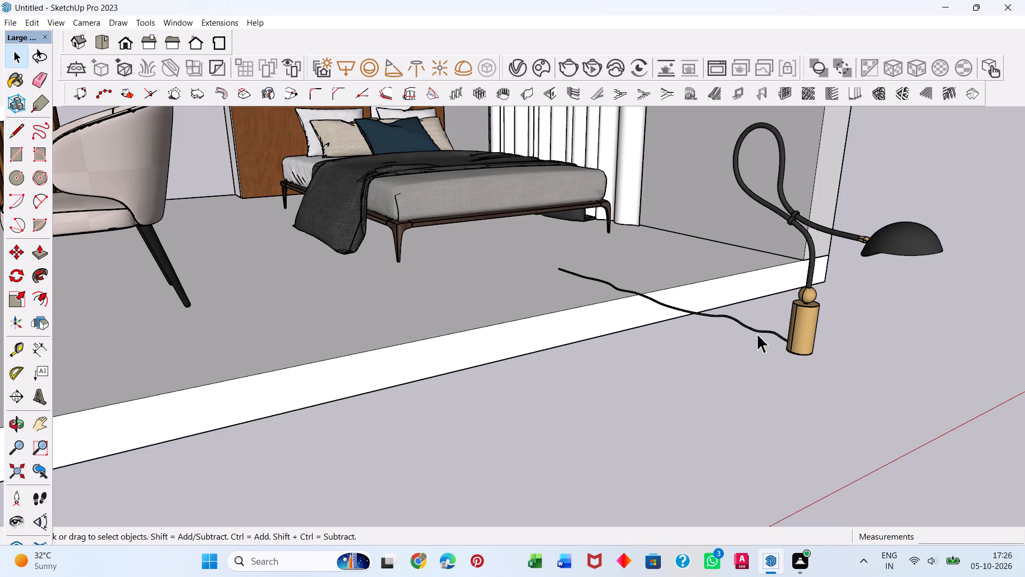
left_click(757, 333)
double_click(759, 333)
left_click_drag(703, 435, 705, 425)
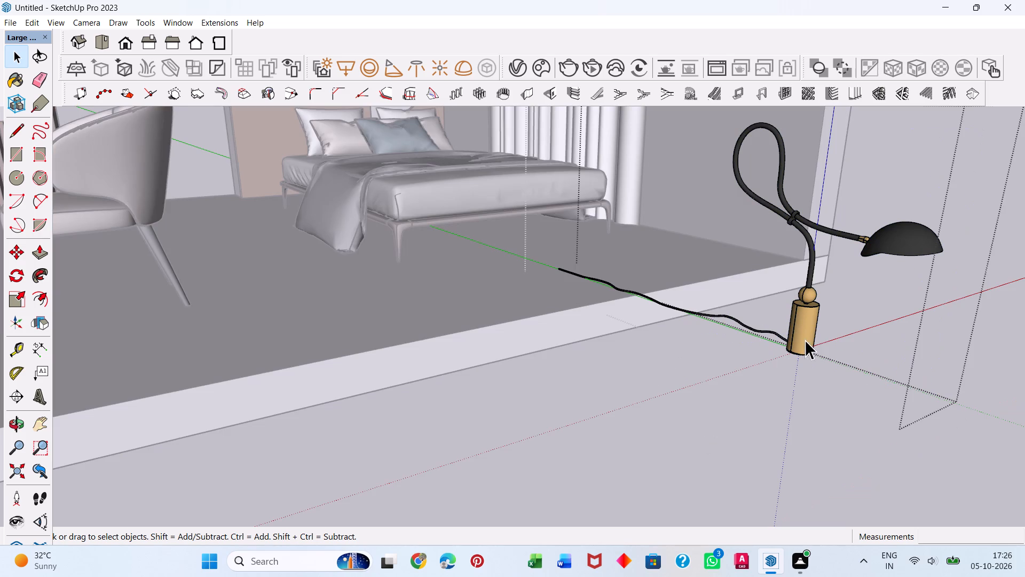
left_click(813, 336)
left_click(761, 192)
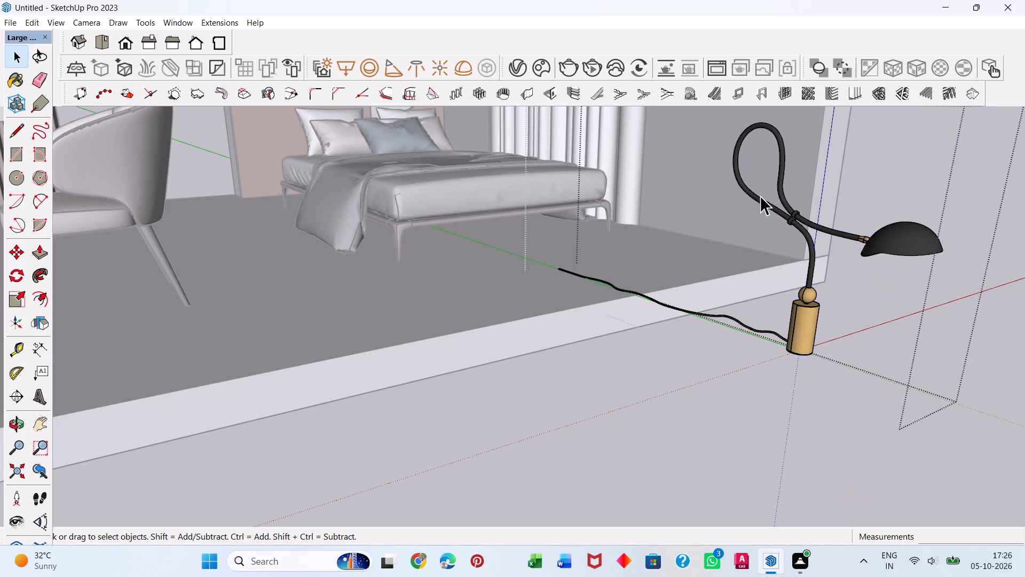
left_click(758, 202)
right_click(763, 215)
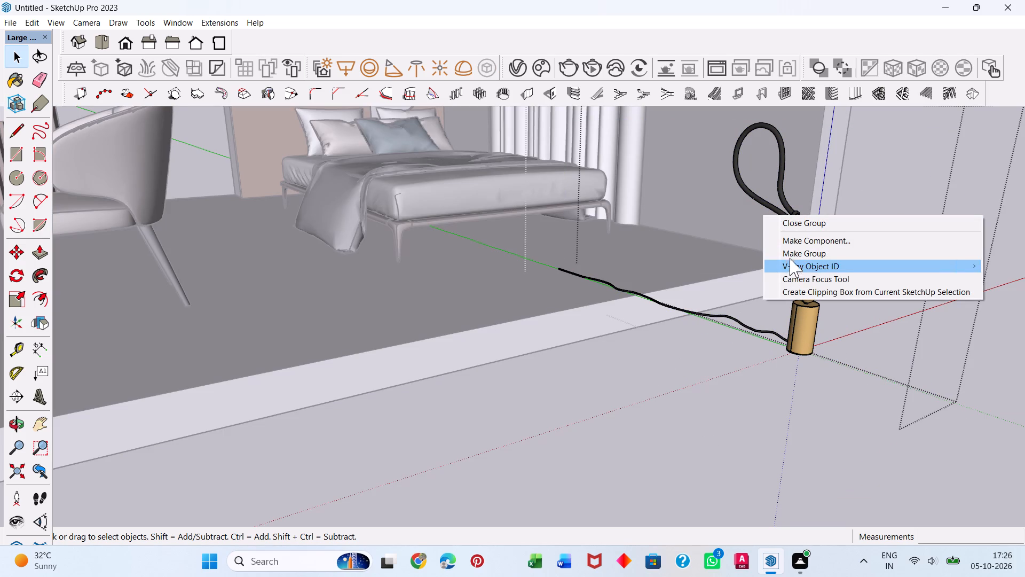
left_click(737, 188)
left_click(742, 185)
right_click(751, 191)
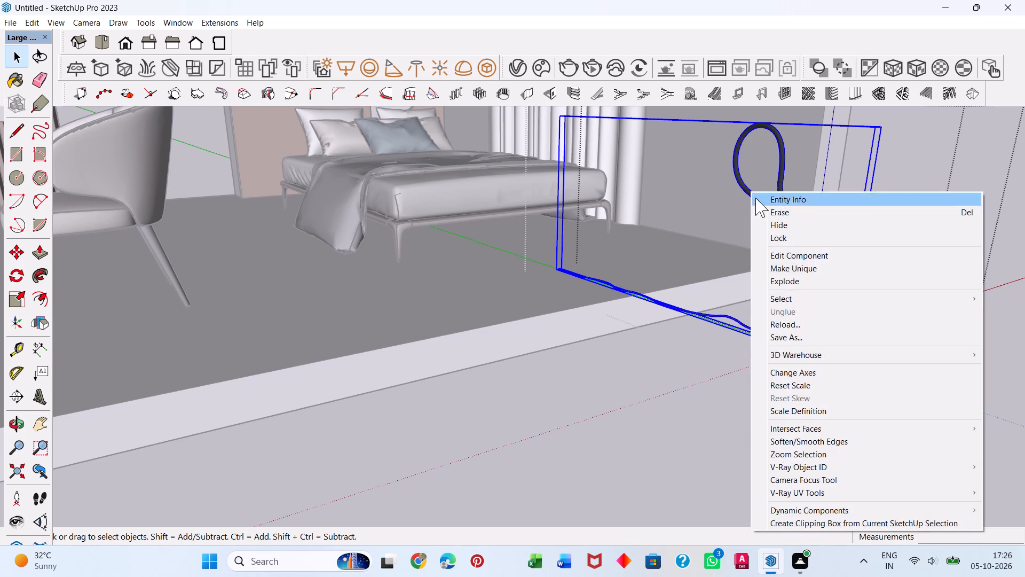
left_click(780, 280)
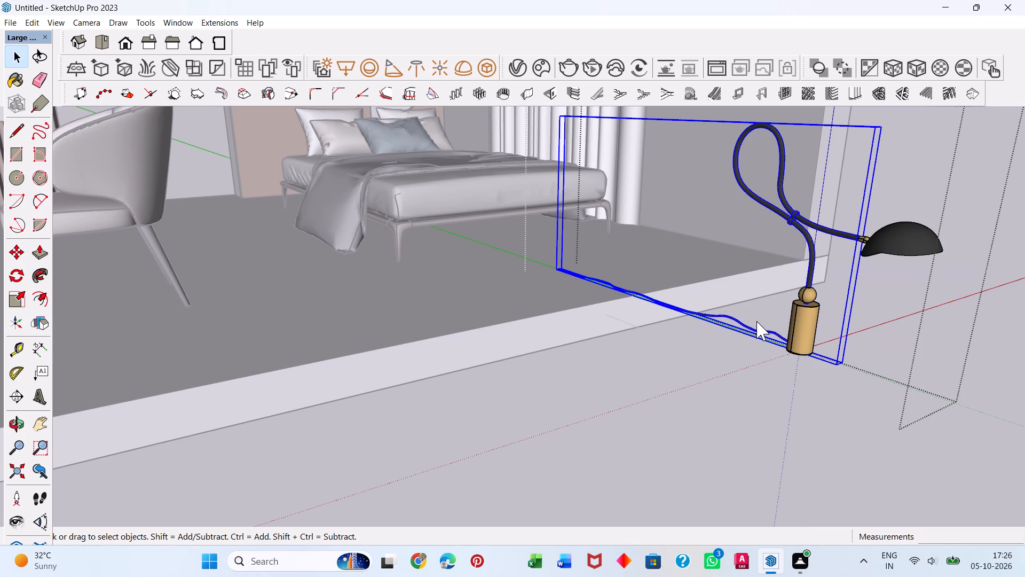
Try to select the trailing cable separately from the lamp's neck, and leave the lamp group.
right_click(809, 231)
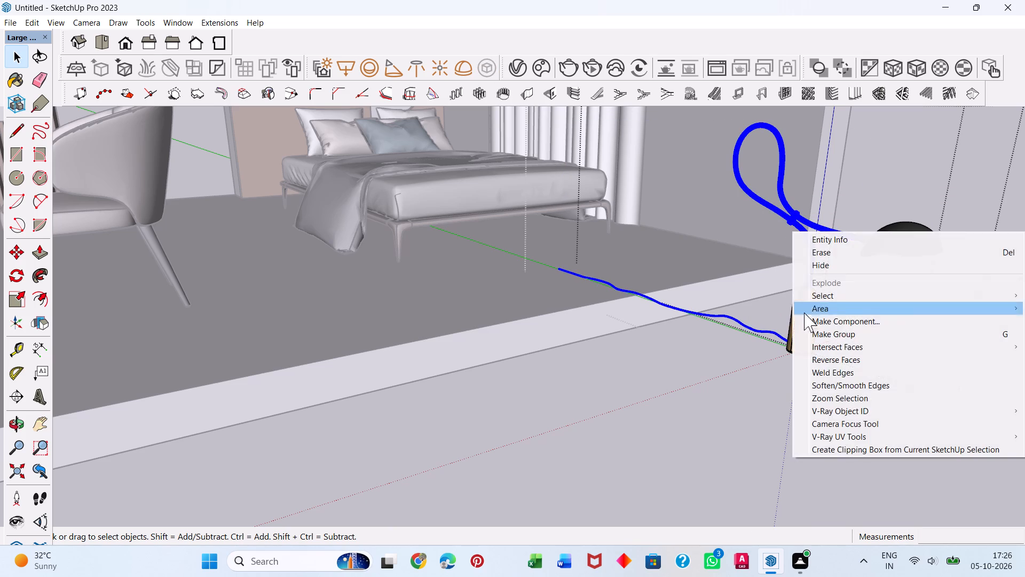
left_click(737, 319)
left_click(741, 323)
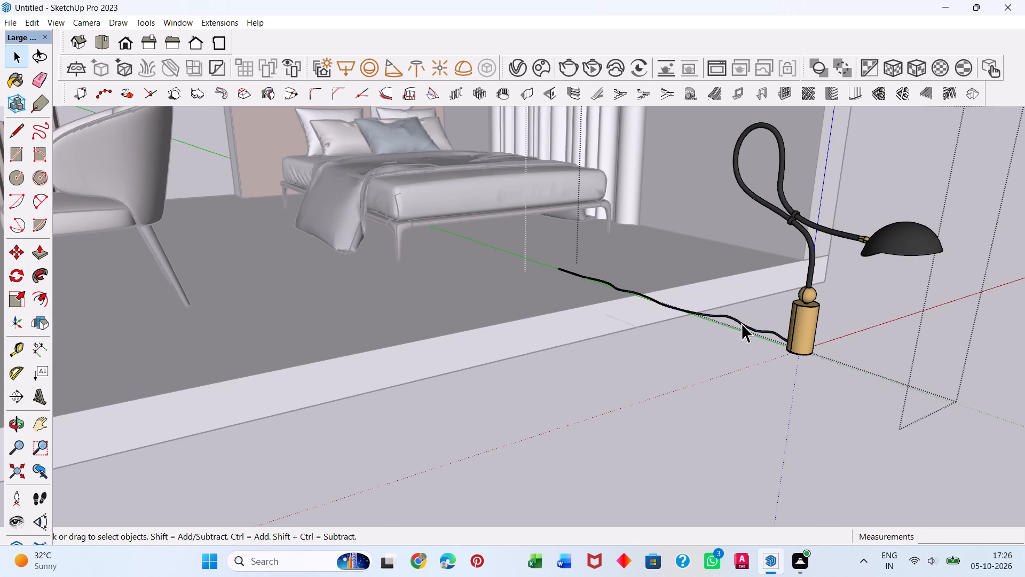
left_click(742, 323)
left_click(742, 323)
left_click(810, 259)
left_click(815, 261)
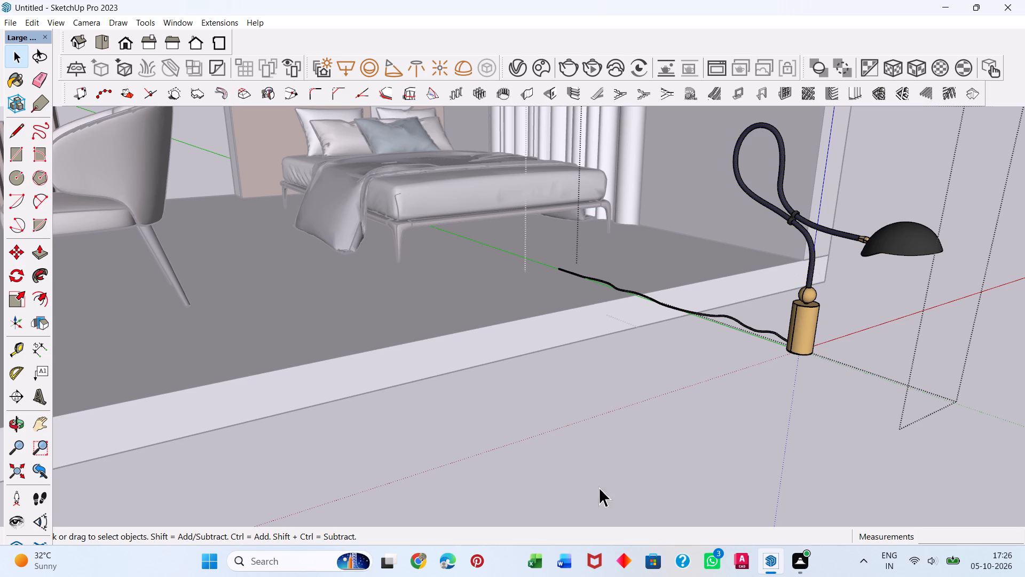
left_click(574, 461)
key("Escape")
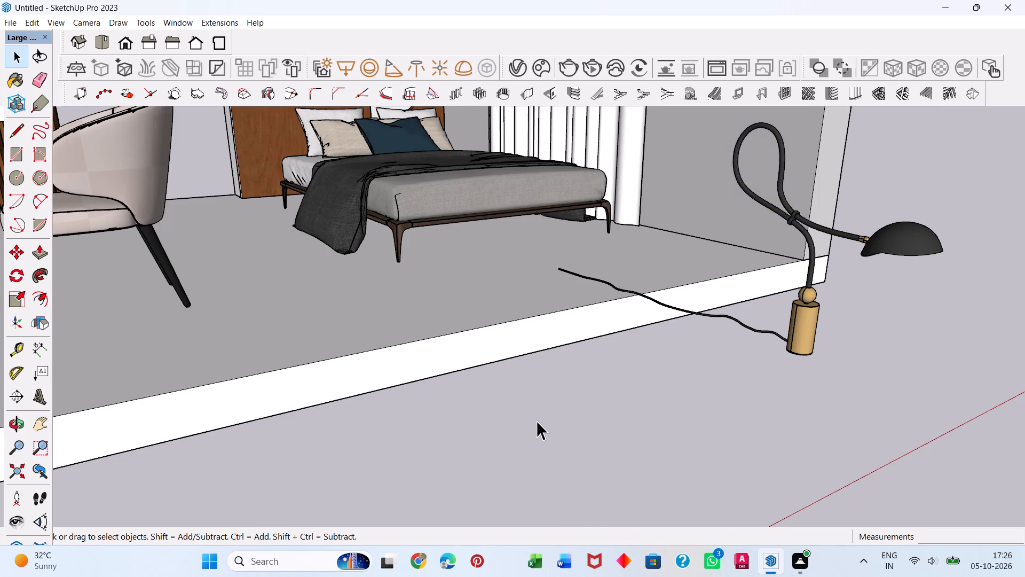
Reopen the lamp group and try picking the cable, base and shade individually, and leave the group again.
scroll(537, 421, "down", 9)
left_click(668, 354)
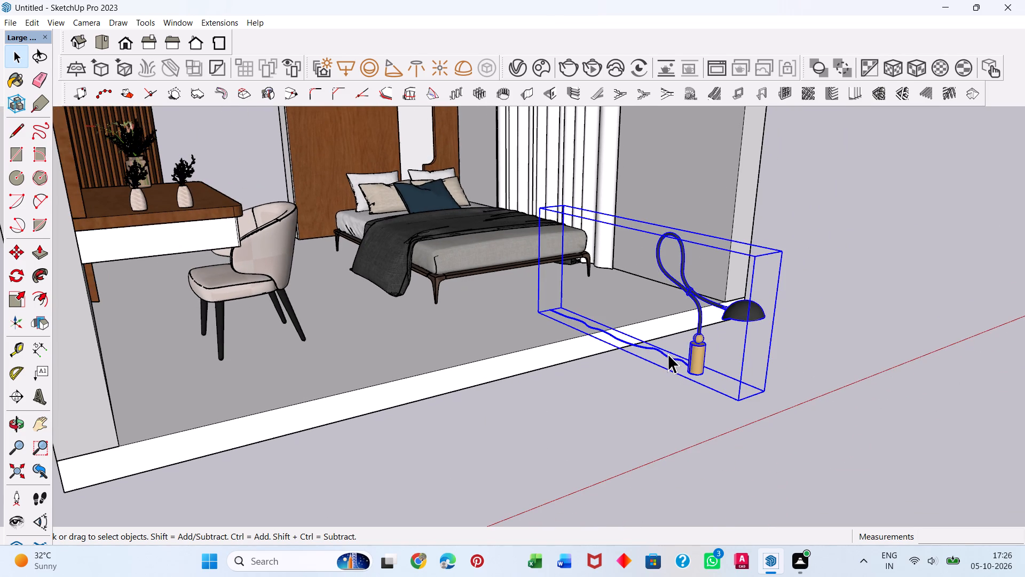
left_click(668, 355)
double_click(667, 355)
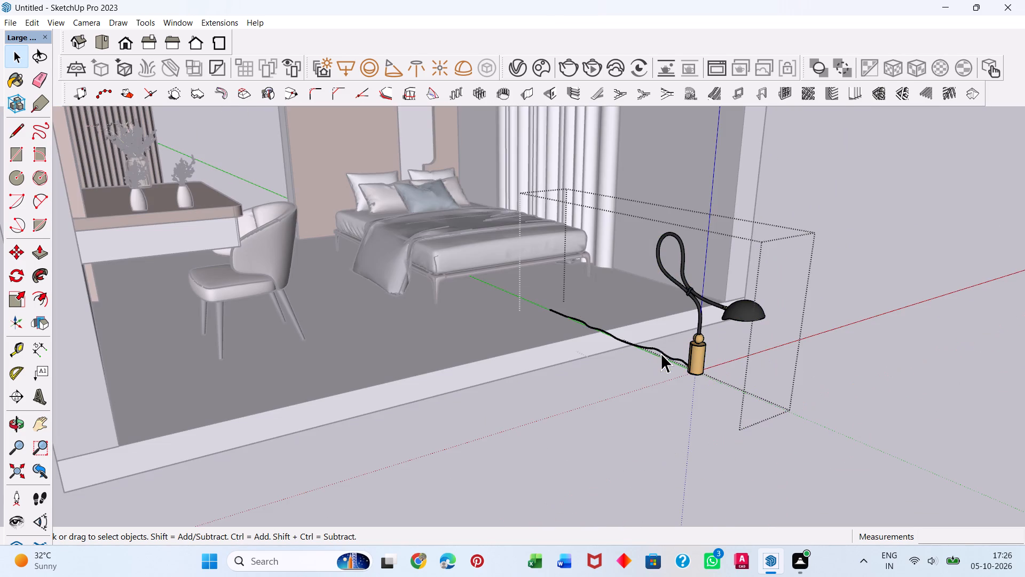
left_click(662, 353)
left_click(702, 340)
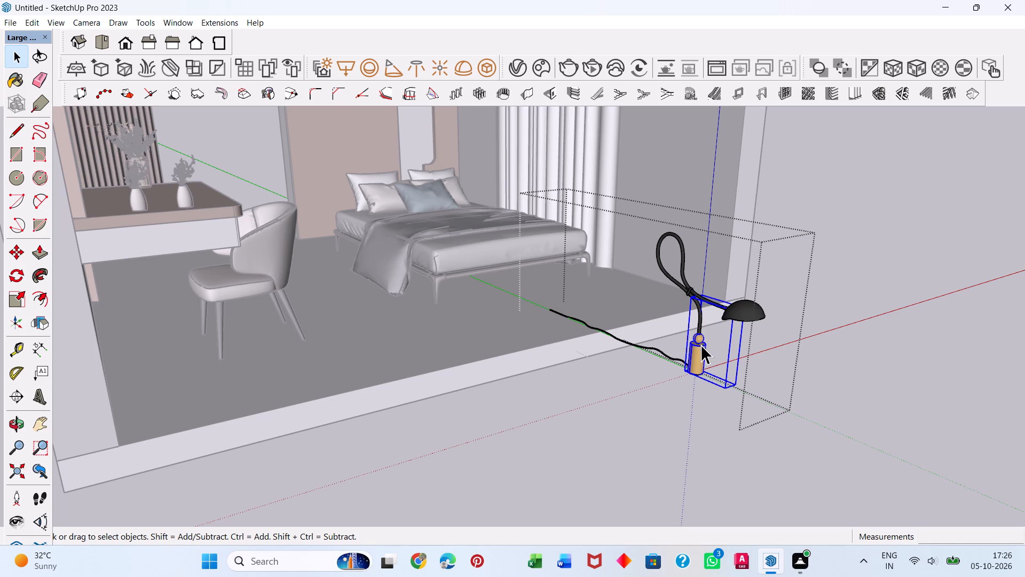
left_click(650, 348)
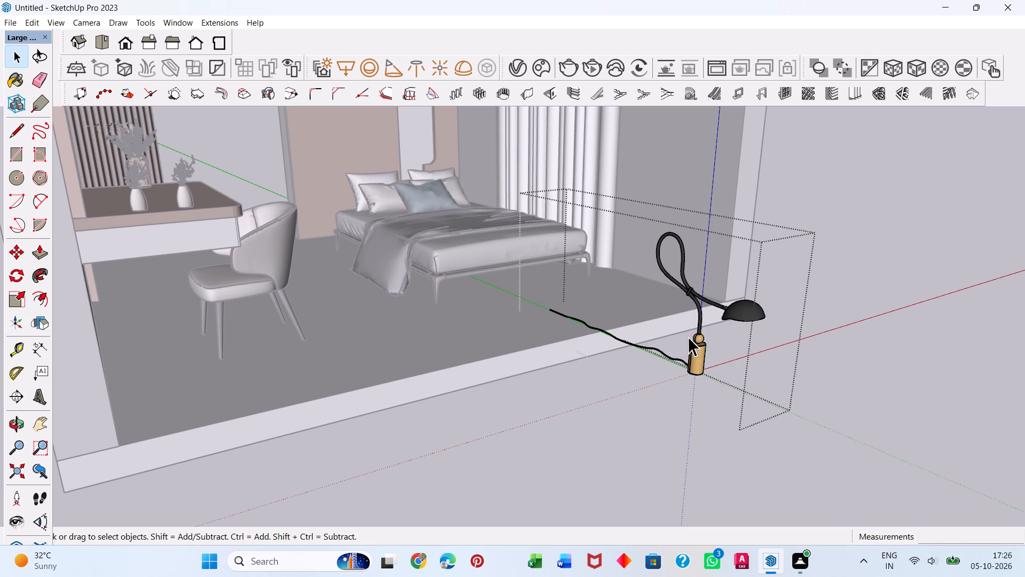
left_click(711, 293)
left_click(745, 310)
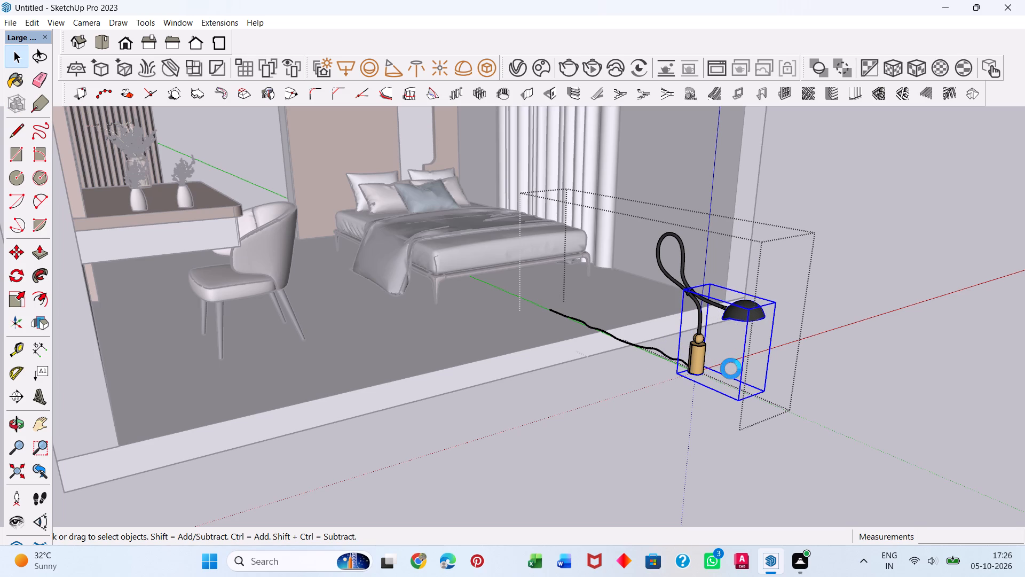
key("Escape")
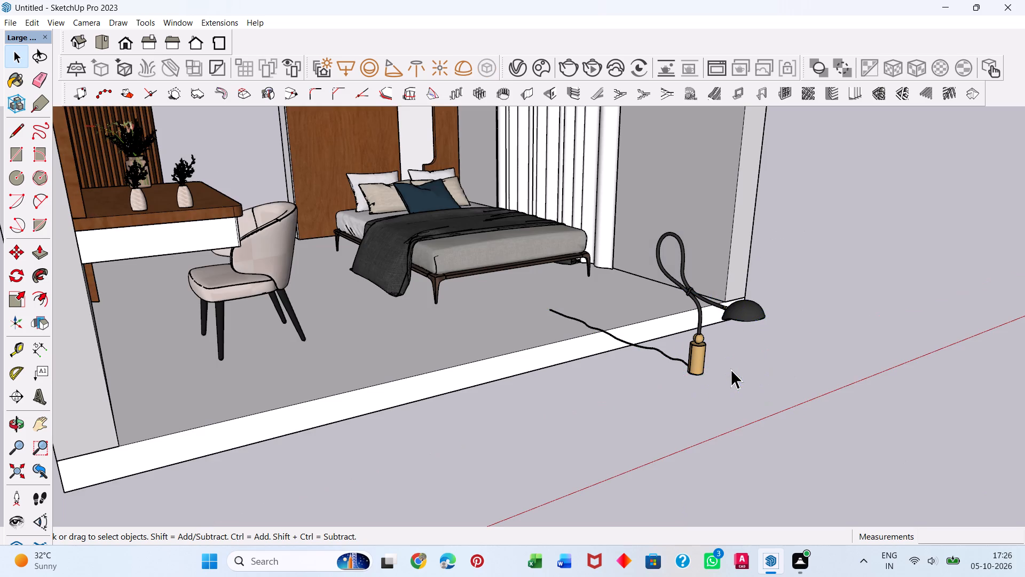
Explode the whole lamp group into loose cord geometry and separate base and shade parts.
left_click(692, 362)
right_click(695, 362)
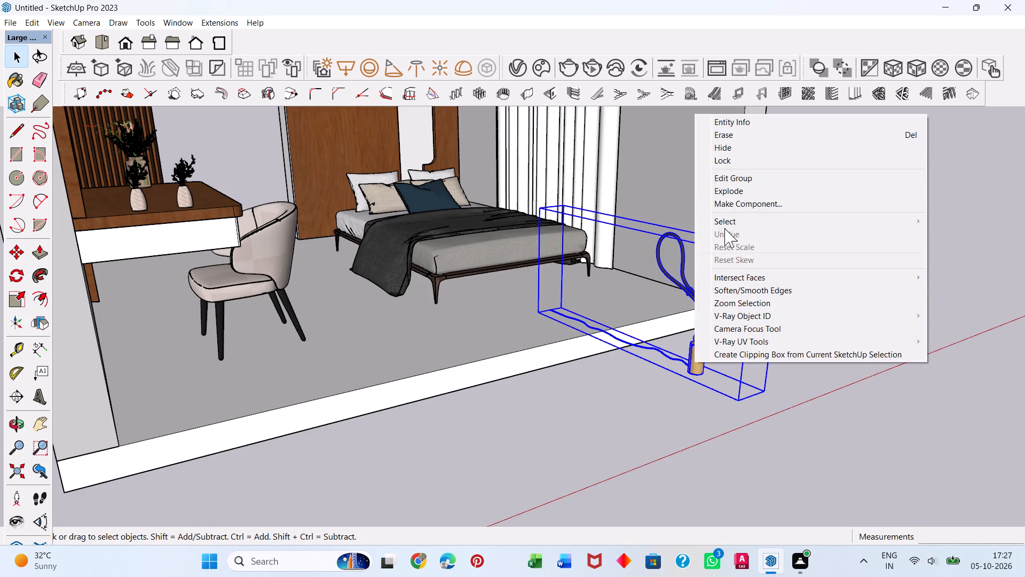
left_click(739, 192)
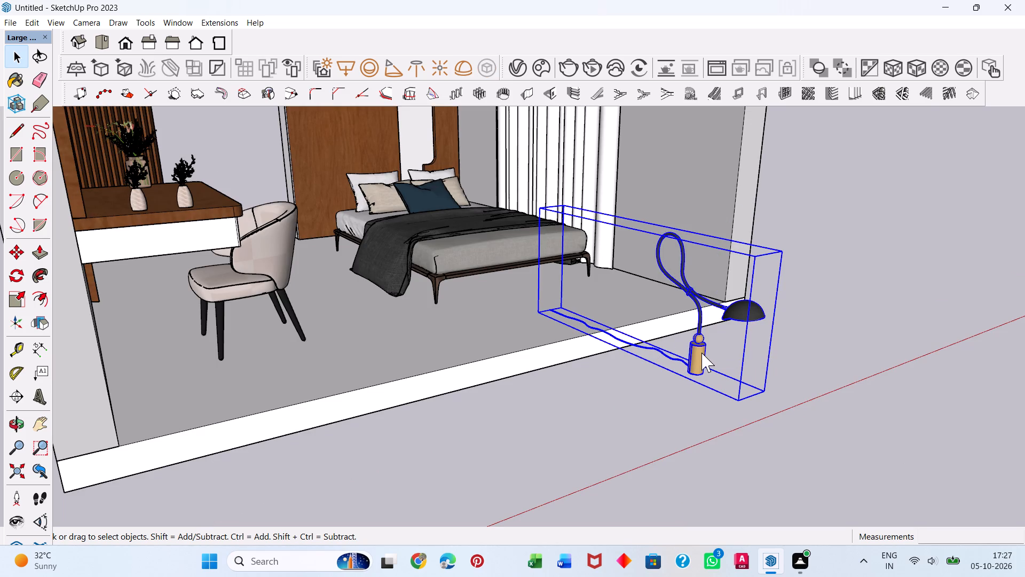
right_click(701, 353)
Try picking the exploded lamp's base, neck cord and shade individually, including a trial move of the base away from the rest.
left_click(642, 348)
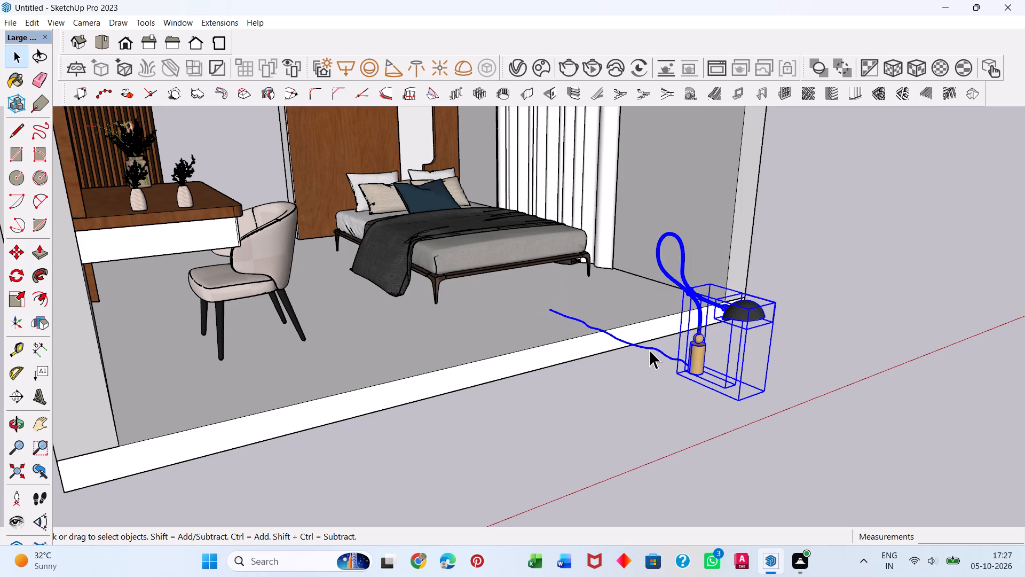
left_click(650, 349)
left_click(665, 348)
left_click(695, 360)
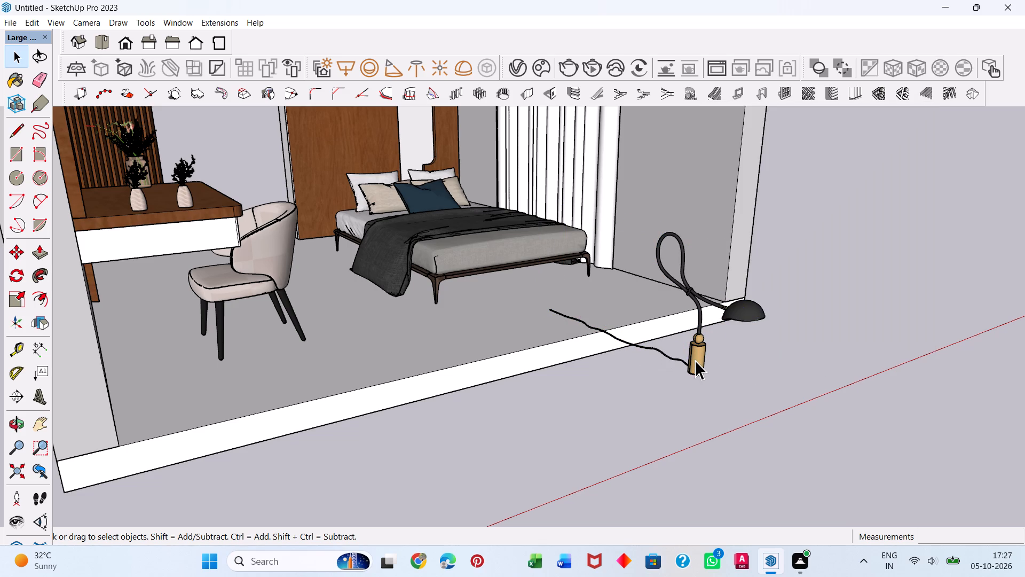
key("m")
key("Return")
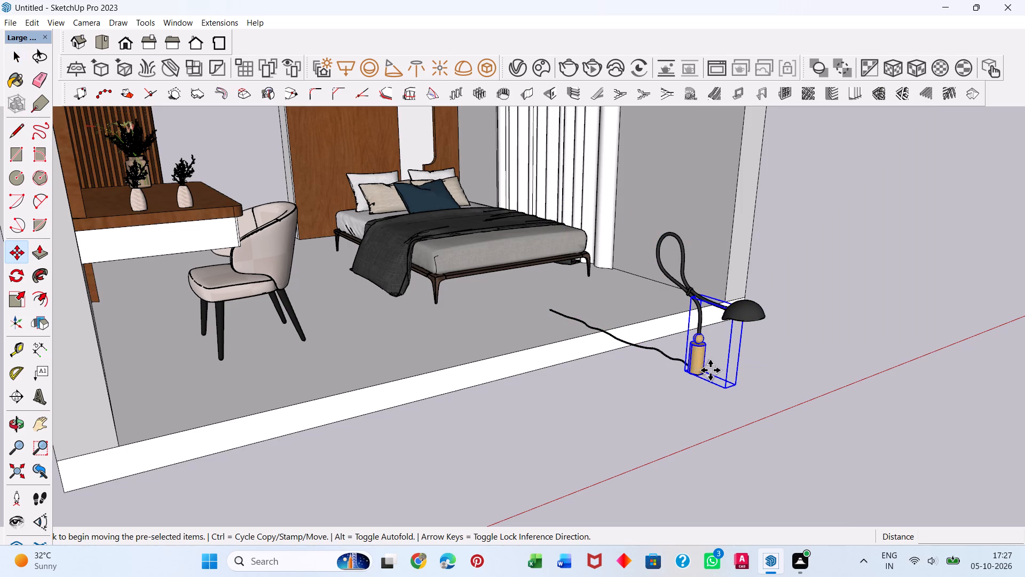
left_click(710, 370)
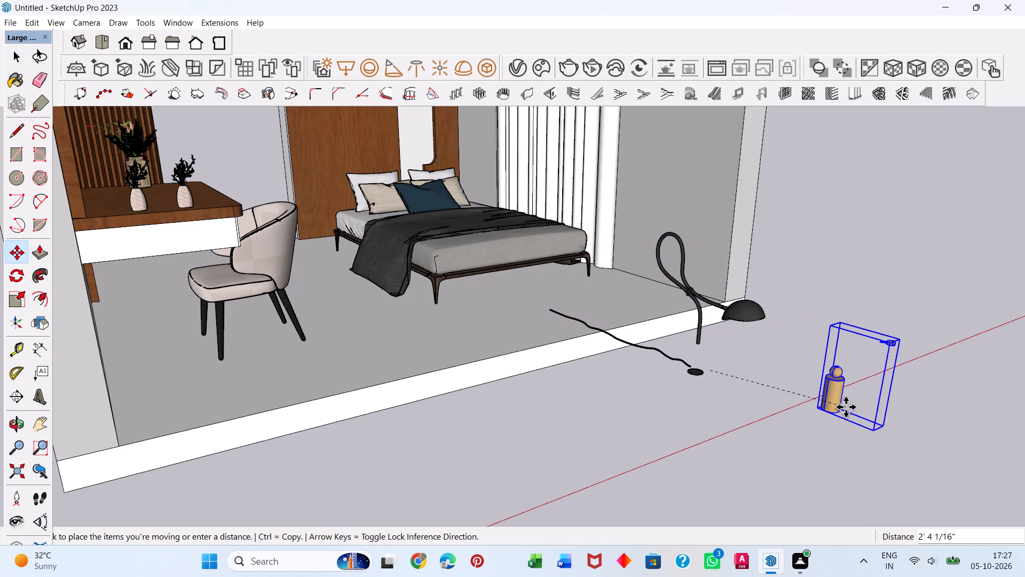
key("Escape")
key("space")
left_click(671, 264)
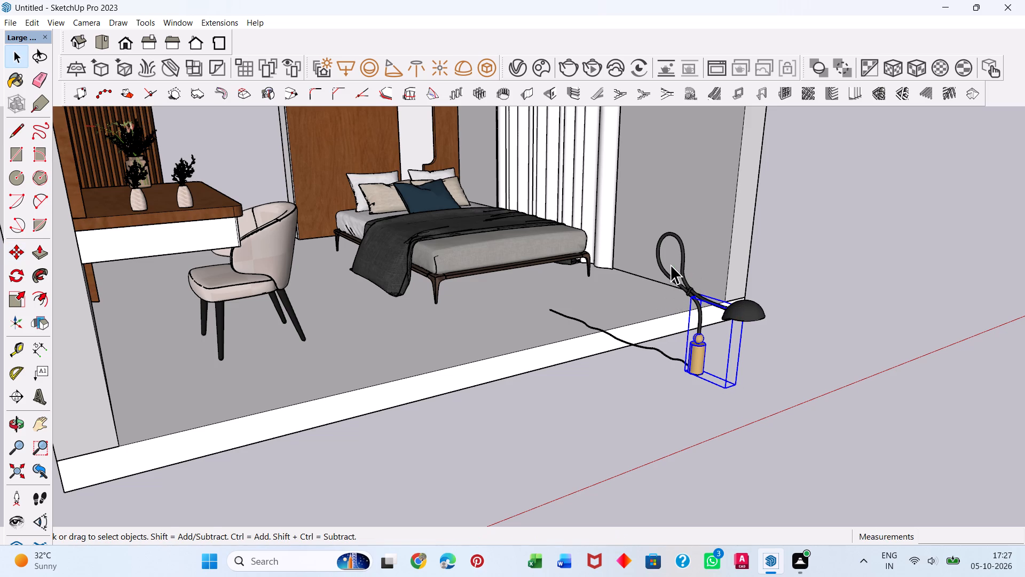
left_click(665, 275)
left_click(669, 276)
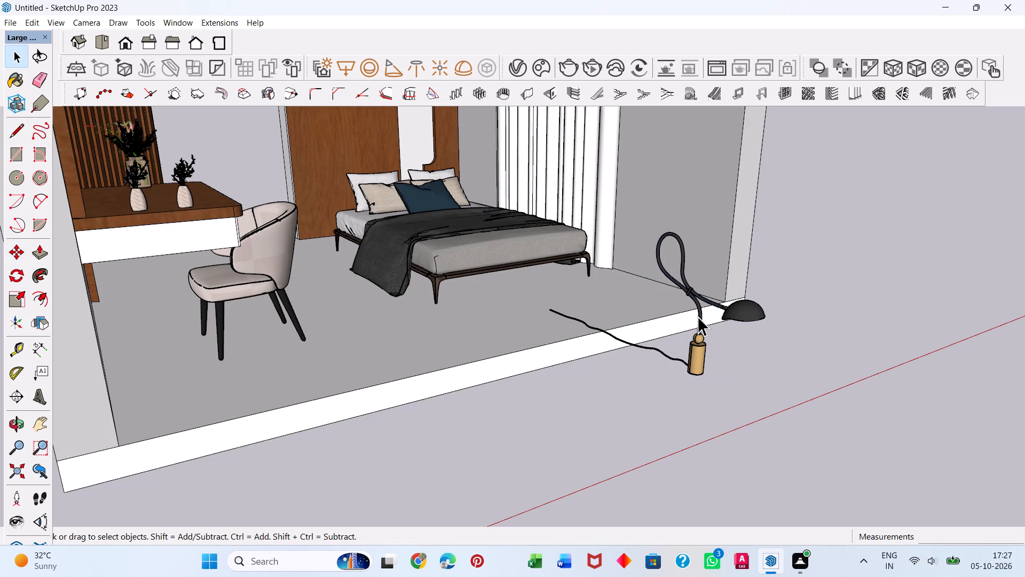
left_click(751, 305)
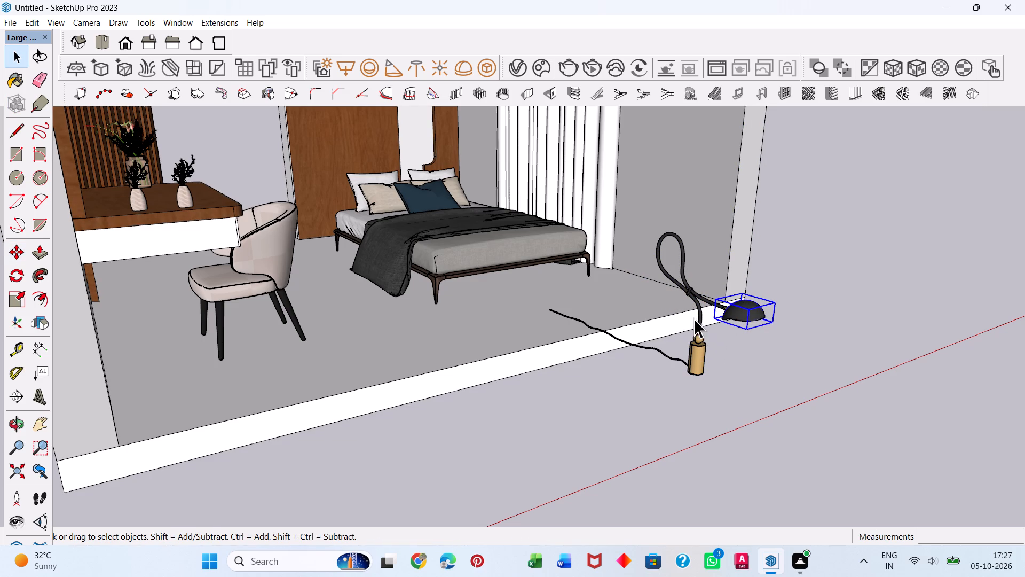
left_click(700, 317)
Select the whole trailing cable beside the lamp base and delete it.
left_click(669, 355)
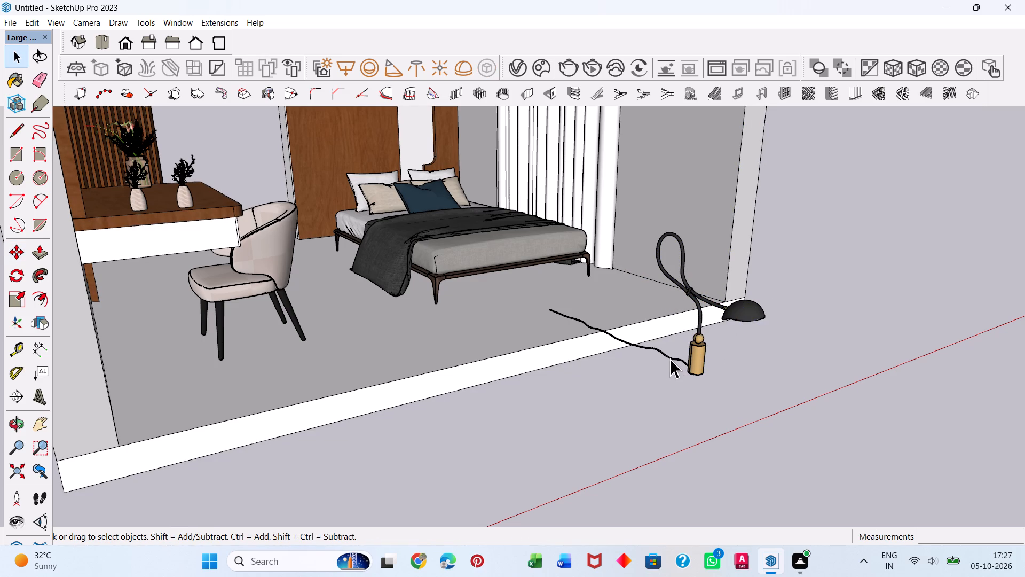
left_click(670, 358)
scroll(670, 358, "up", 12)
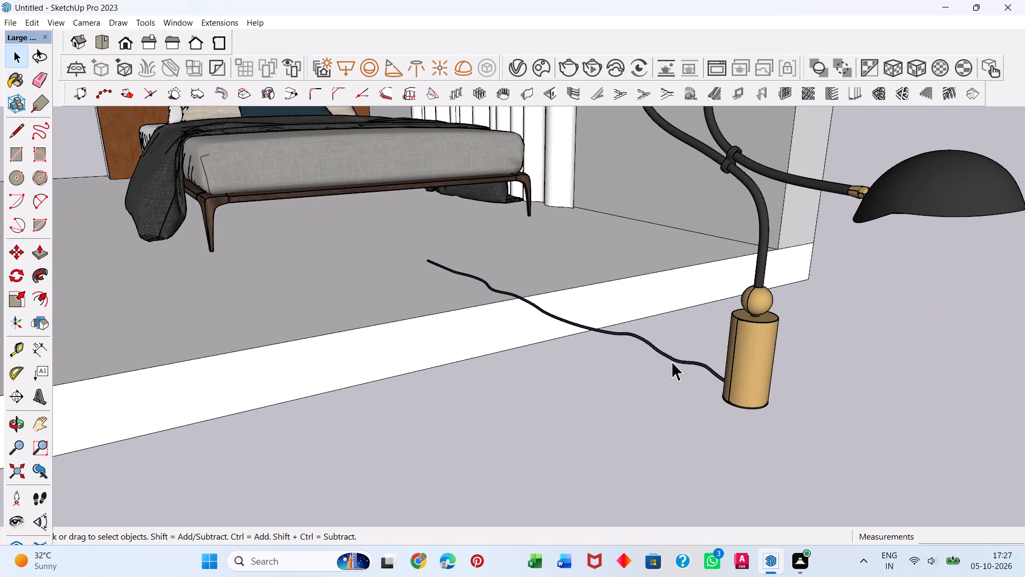
left_click(673, 359)
triple_click(673, 359)
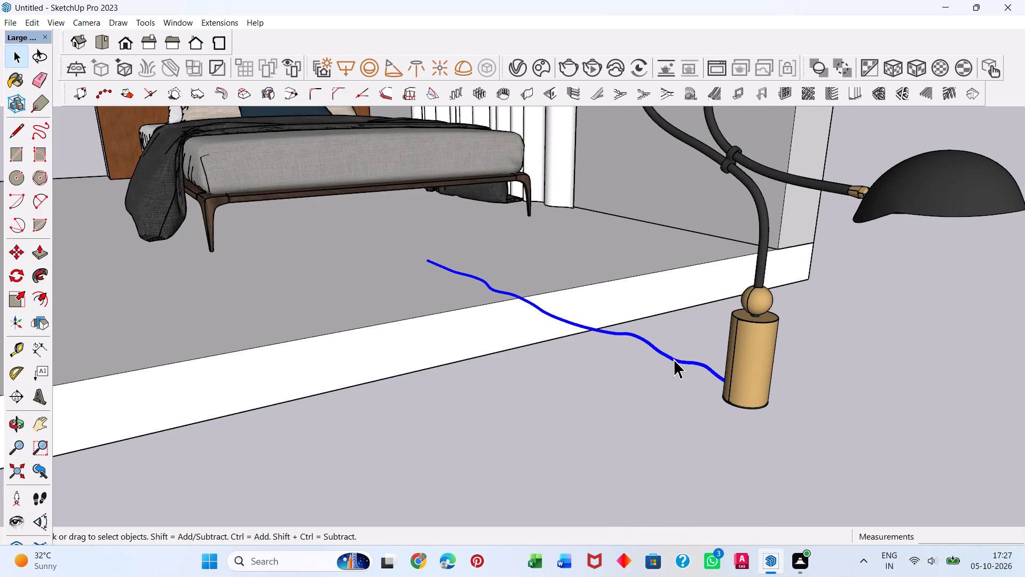
left_click(674, 359)
double_click(674, 359)
triple_click(674, 359)
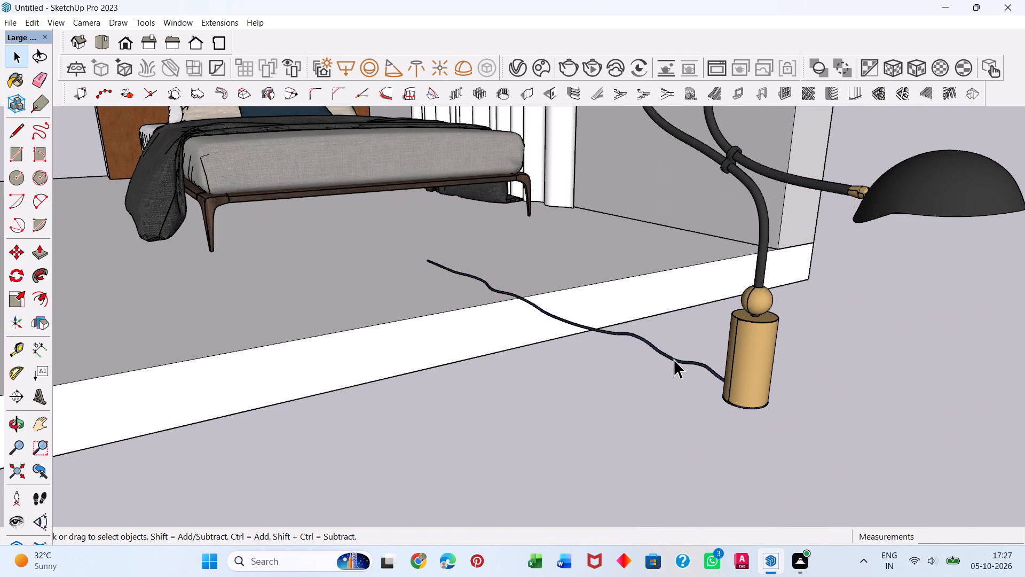
key("Delete")
key("Delete")
key("Delete")
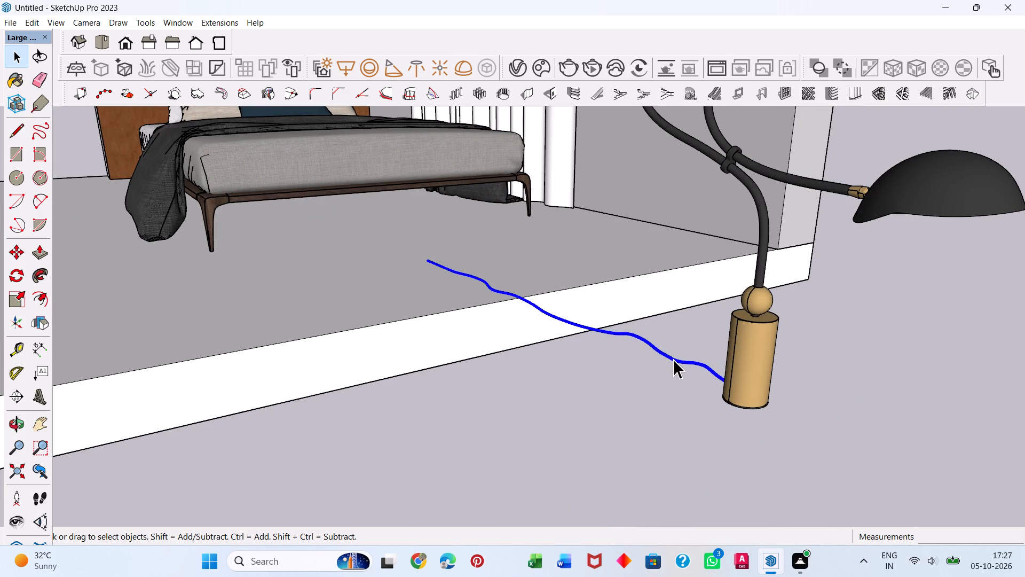
key("Delete")
left_click(778, 357)
Group the lamp's remaining neck cord, base and shade into one object.
scroll(763, 355, "down", 12)
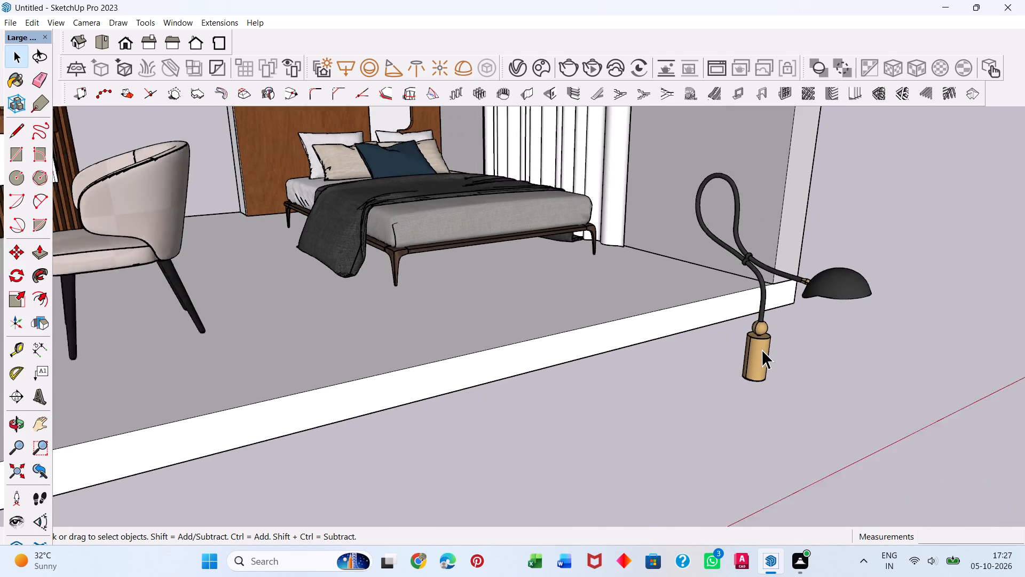
left_click_drag(685, 175, 865, 412)
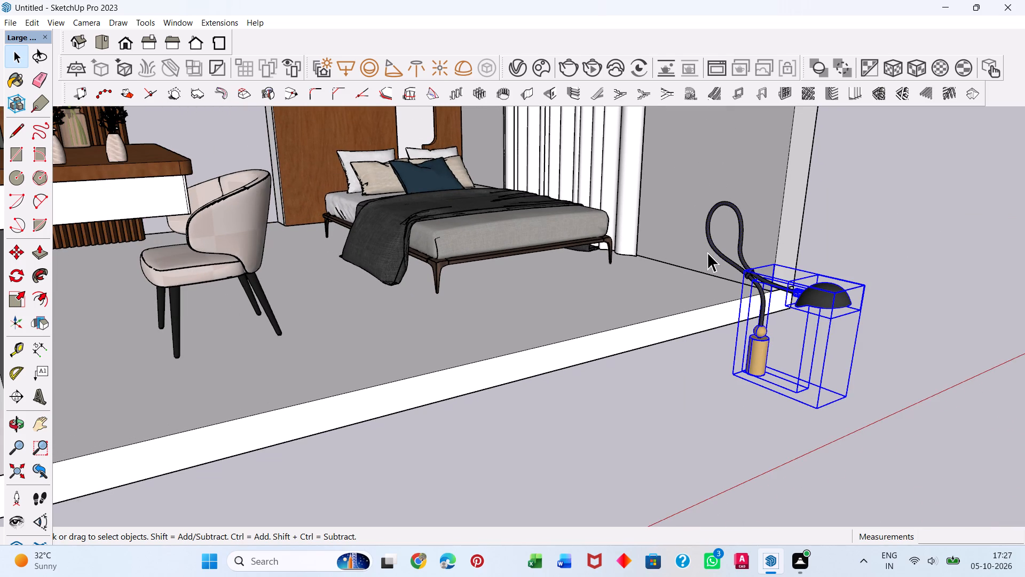
key("g")
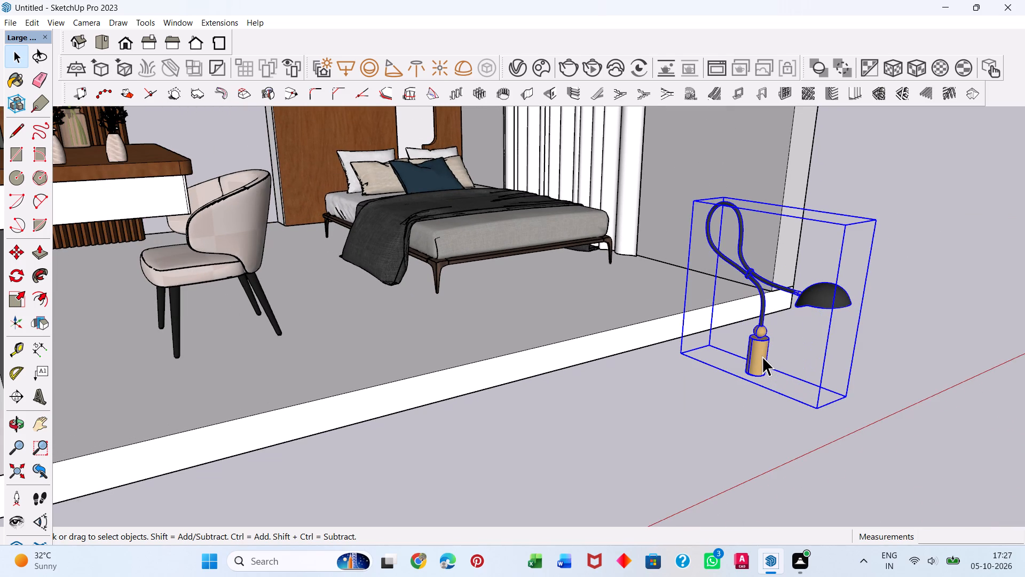
key("g")
Scale the lamp group down and narrow it along the green axis by a factor of about 0.69.
key("s")
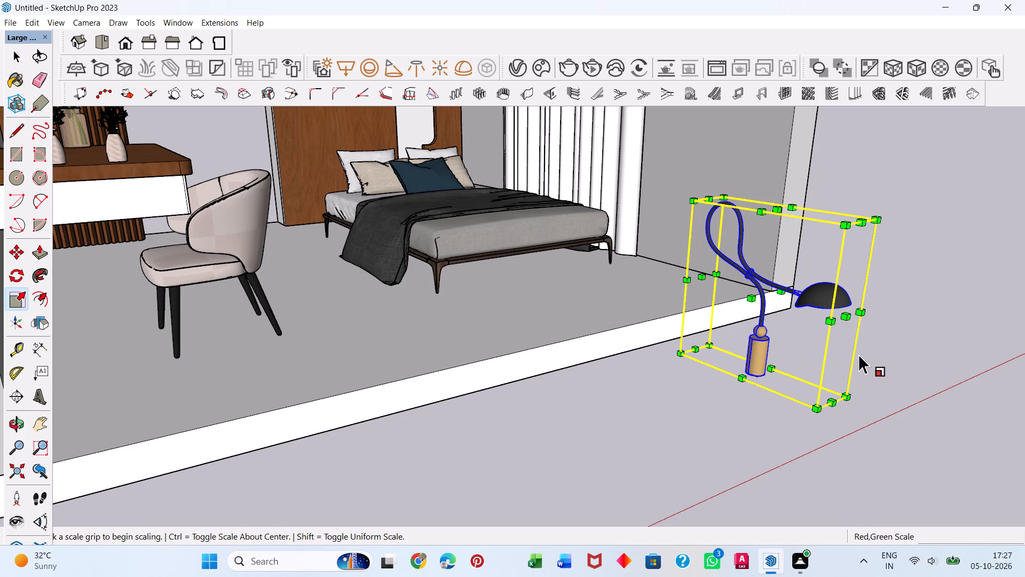
left_click_drag(842, 225, 755, 283)
scroll(776, 335, "up", 13)
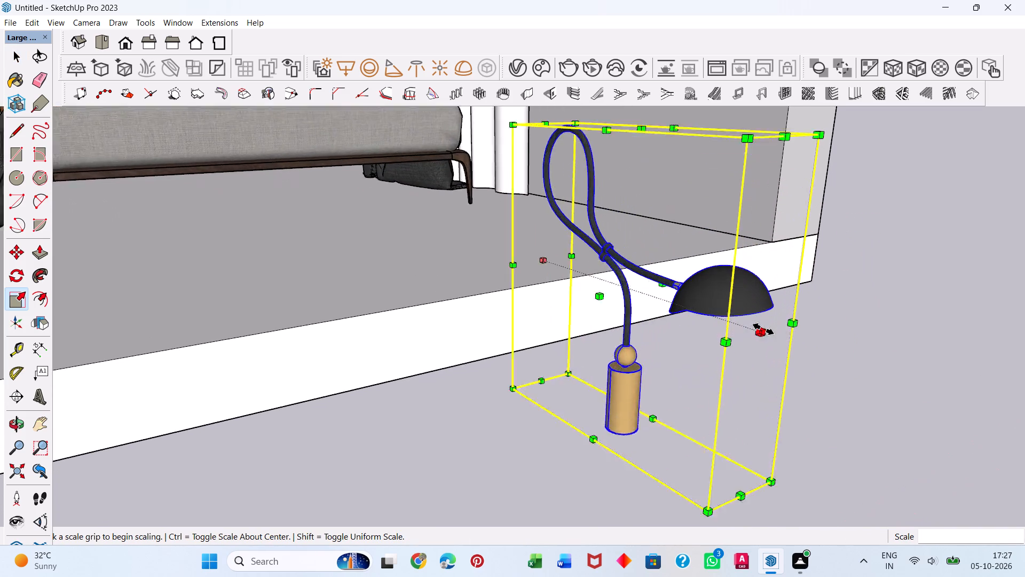
left_click_drag(762, 333, 683, 301)
middle_click_drag(377, 352, 592, 378)
left_click_drag(868, 251, 752, 272)
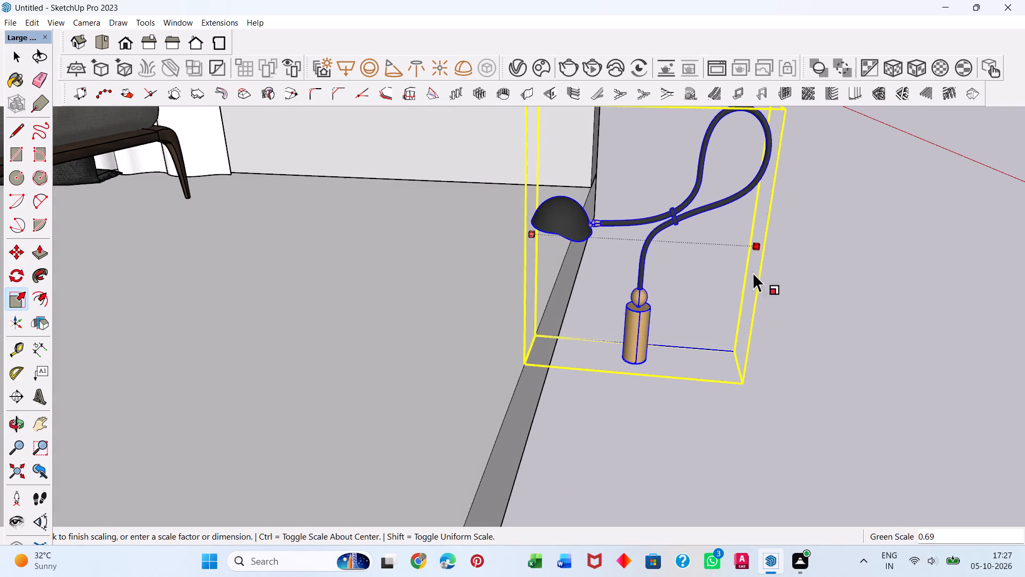
key("space")
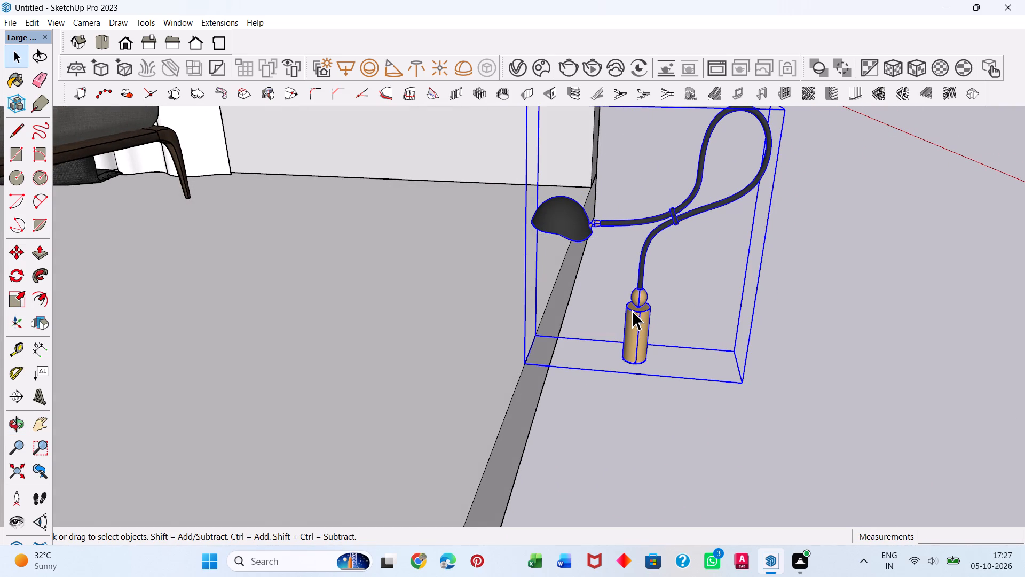
Move the lamp group by its bottom corner from outside the room onto the wooden desk top, near the chair-side edge.
key("m")
left_click(523, 364)
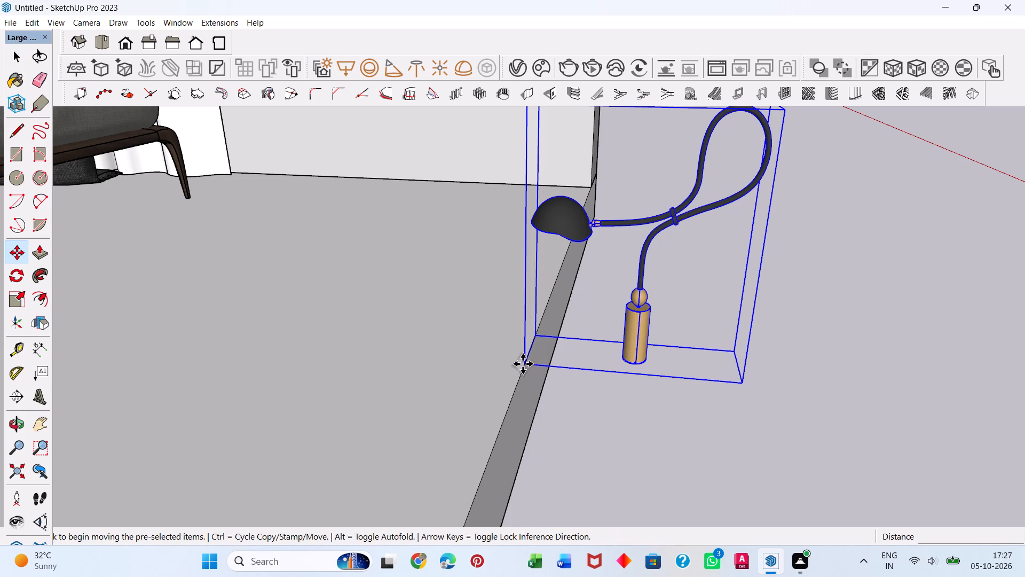
scroll(279, 317, "down", 20)
scroll(279, 317, "down", 7)
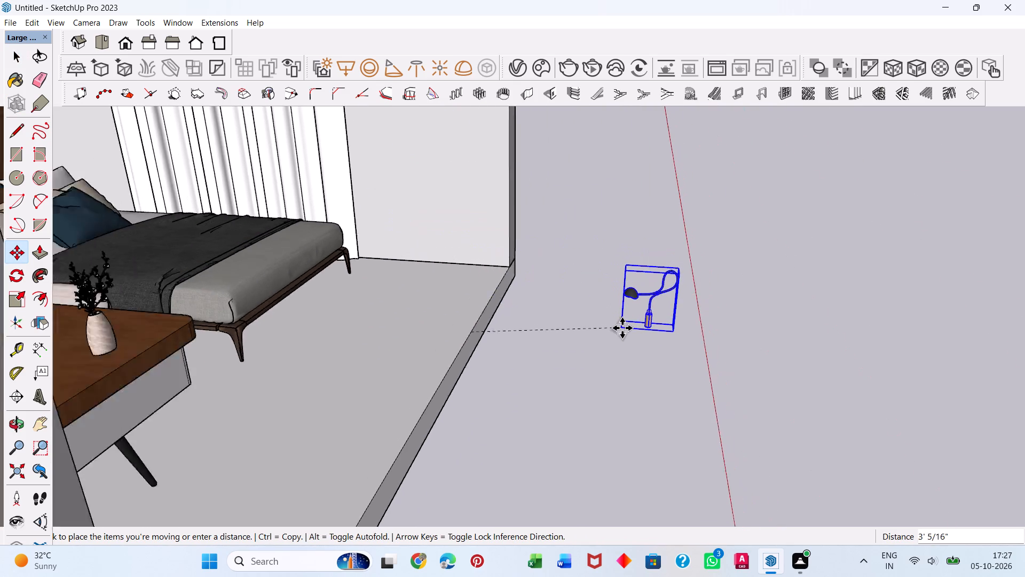
scroll(622, 328, "down", 10)
middle_click_drag(529, 366, 195, 422)
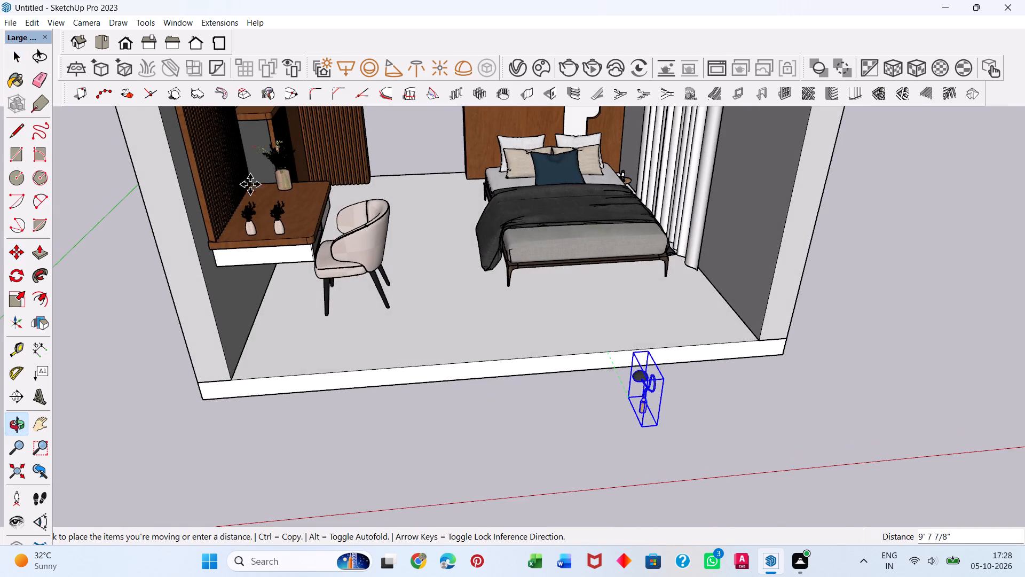
scroll(256, 167, "up", 3)
scroll(275, 169, "up", 20)
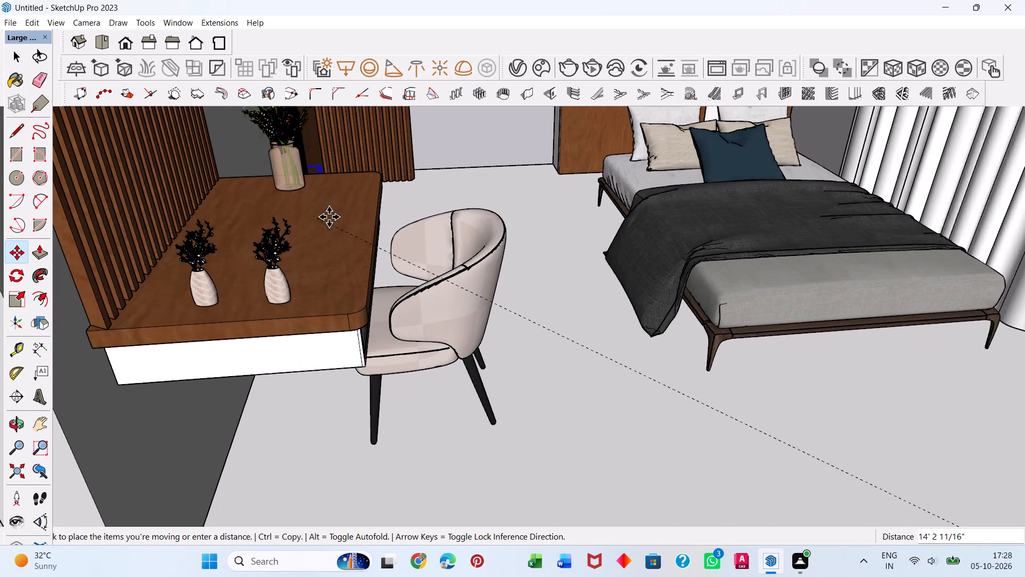
scroll(329, 217, "up", 4)
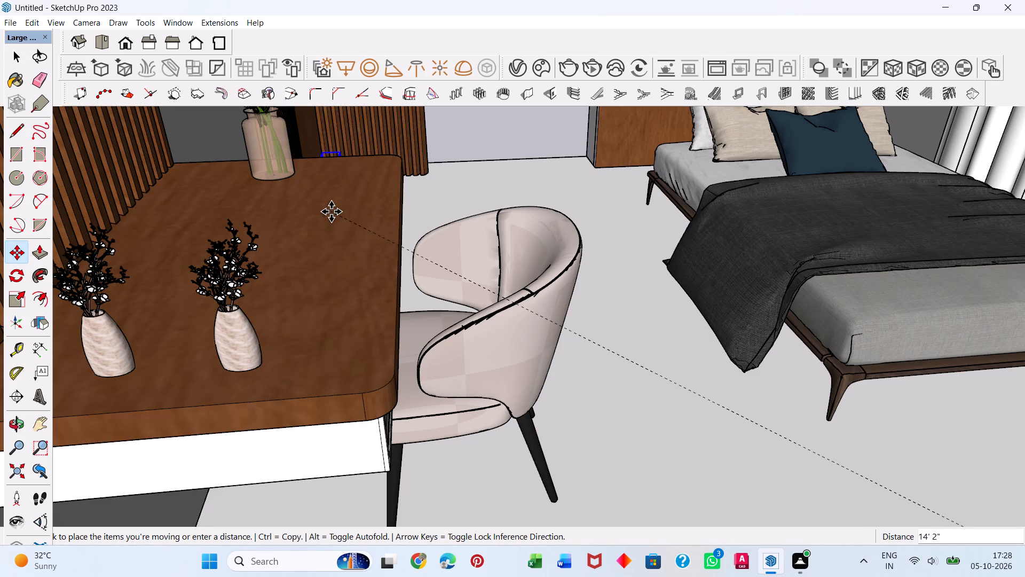
left_click(359, 263)
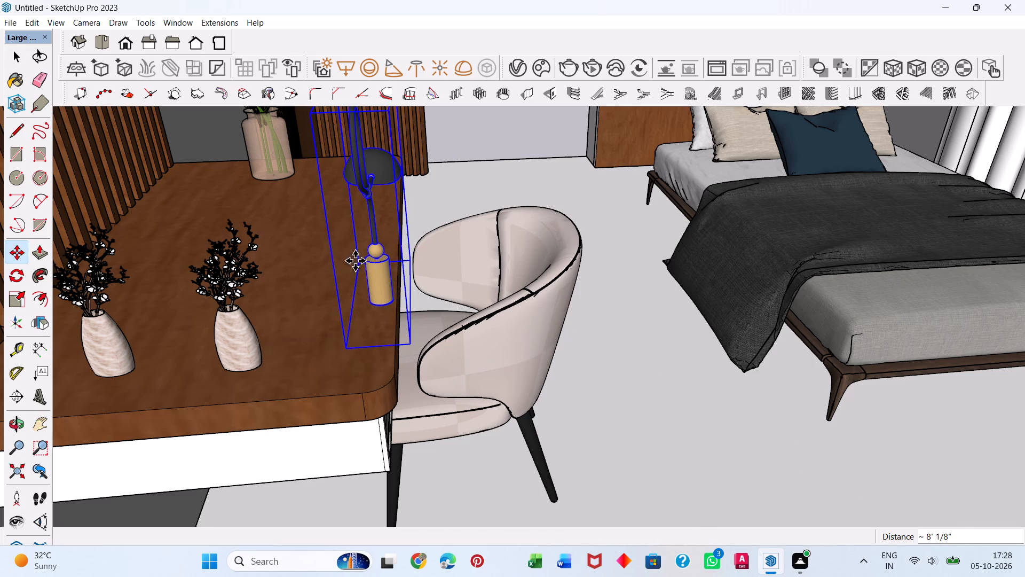
Rotate the lamp group 180° around the vertical axis about its bottom corner at the desk's front edge.
middle_click_drag(428, 295, 219, 306)
scroll(322, 174, "up", 7)
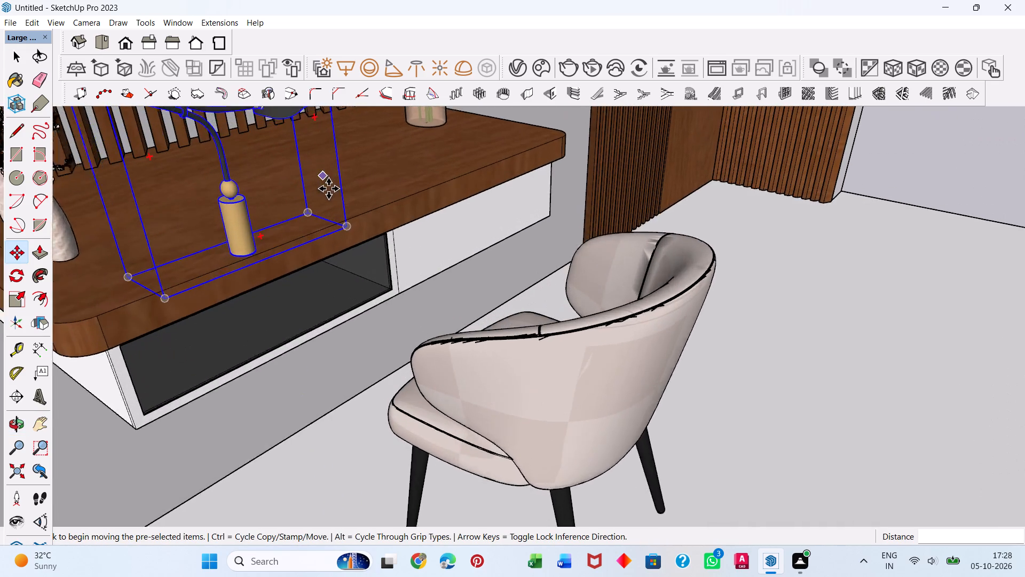
key("s")
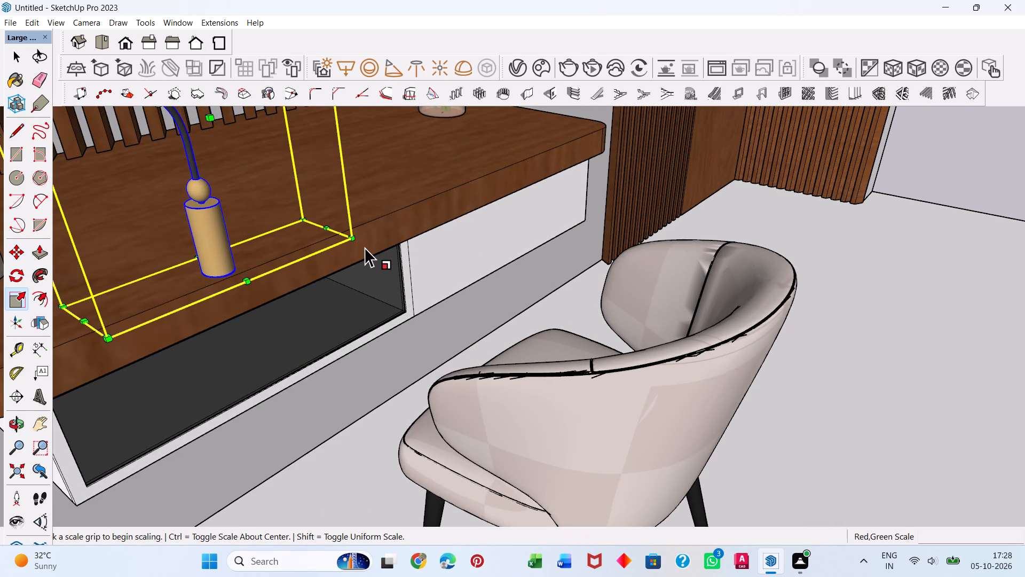
key("q")
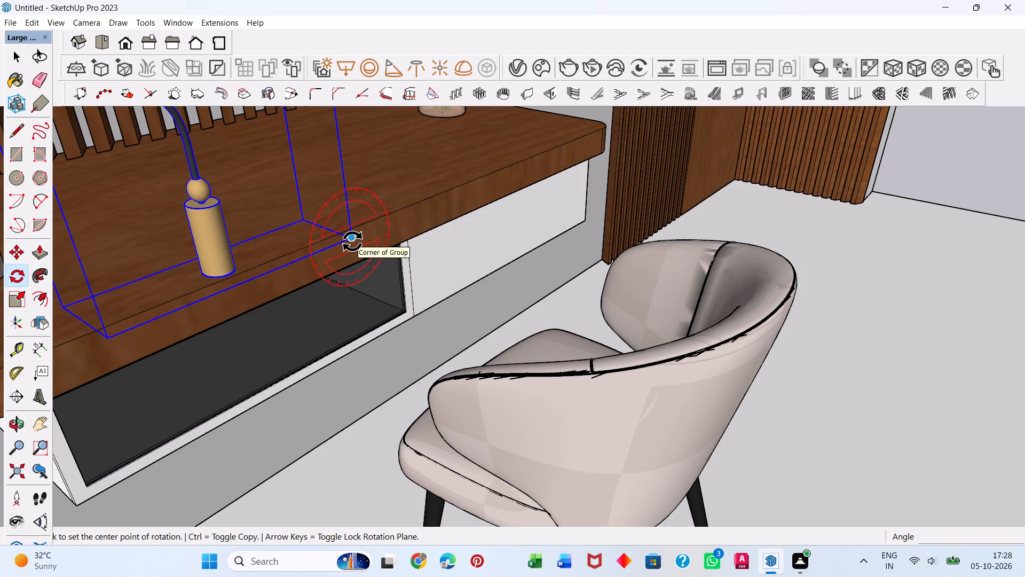
key("Up")
left_click(352, 238)
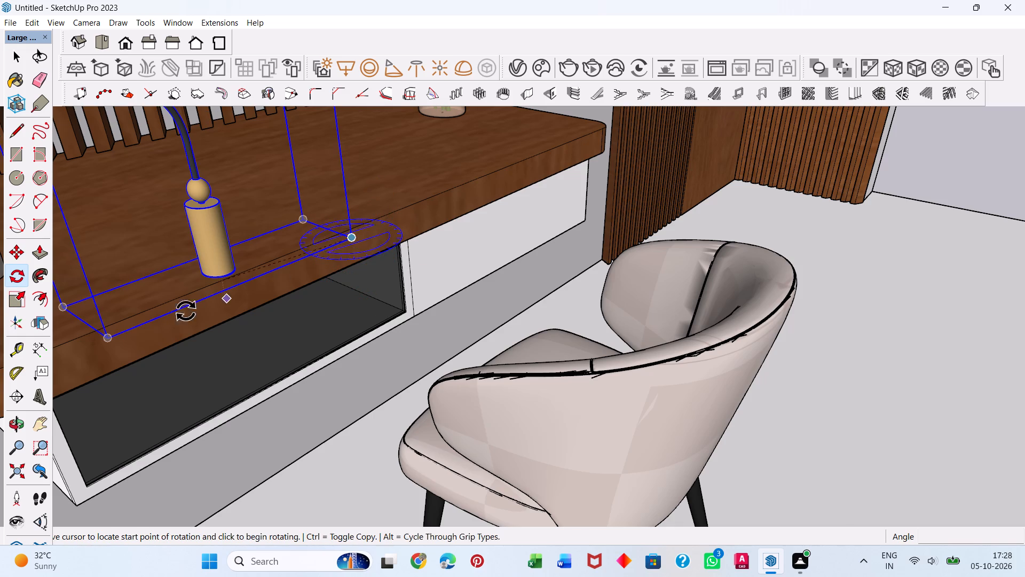
left_click(104, 340)
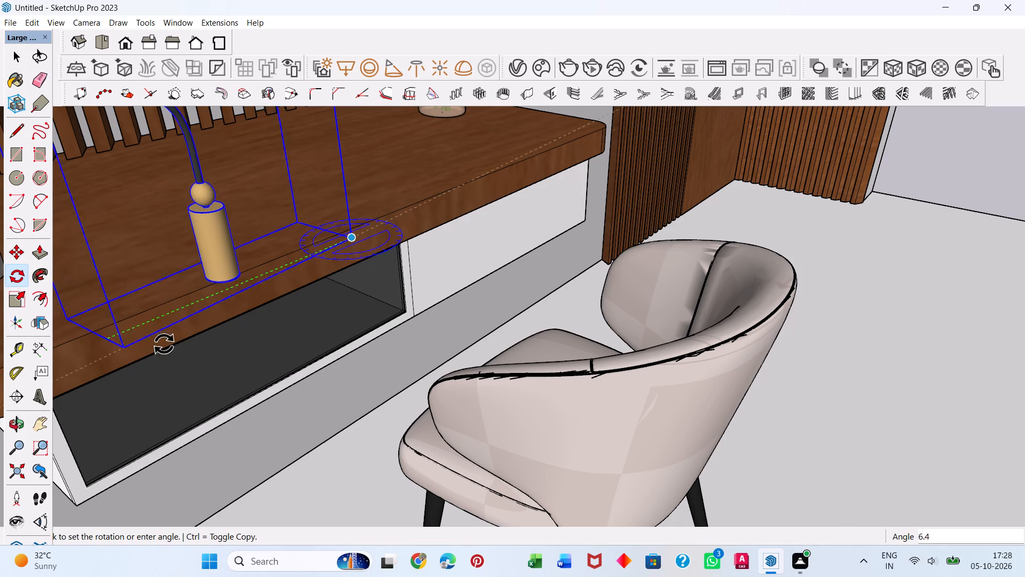
scroll(616, 259, "down", 2)
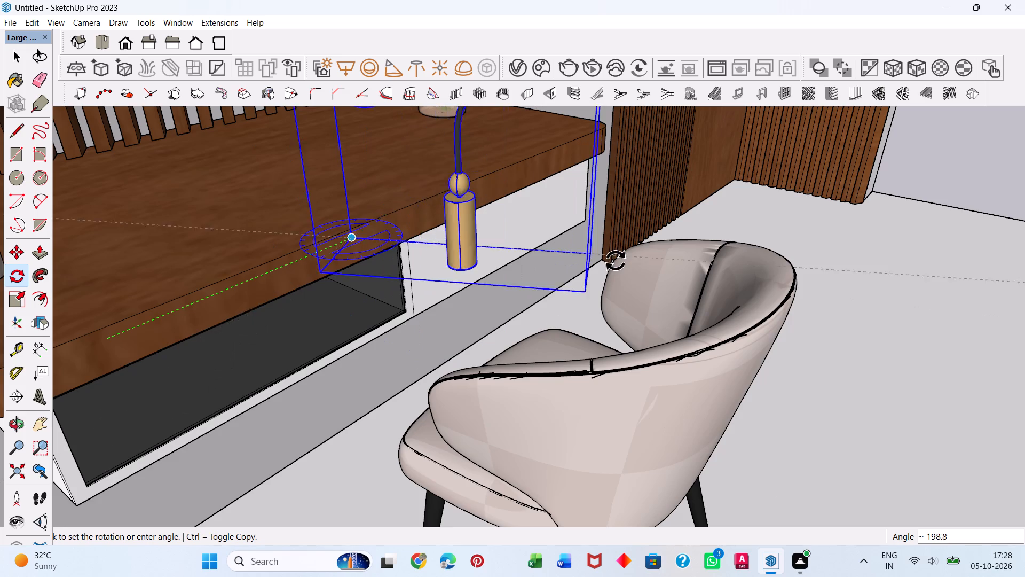
scroll(616, 261, "down", 4)
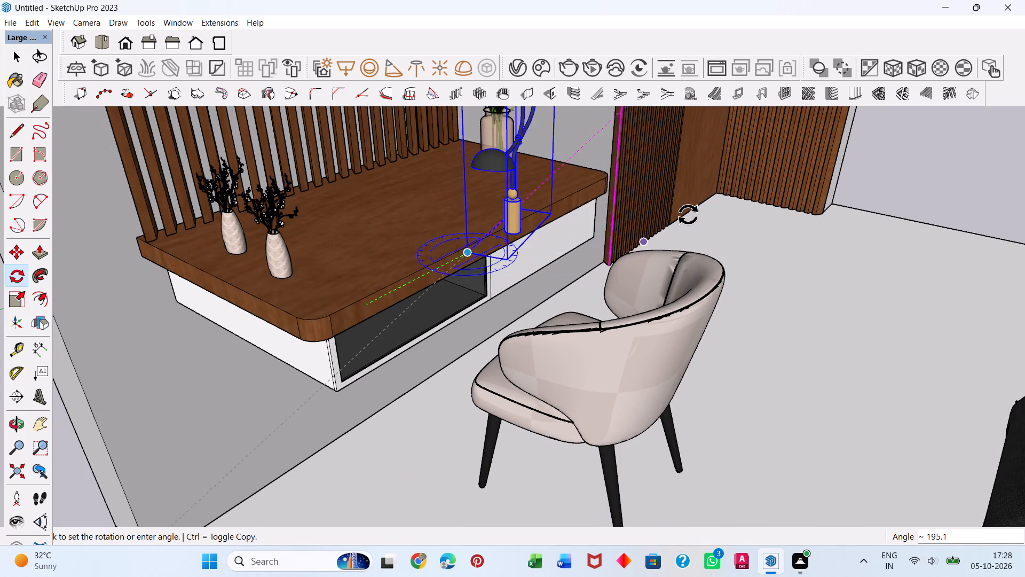
key("Right")
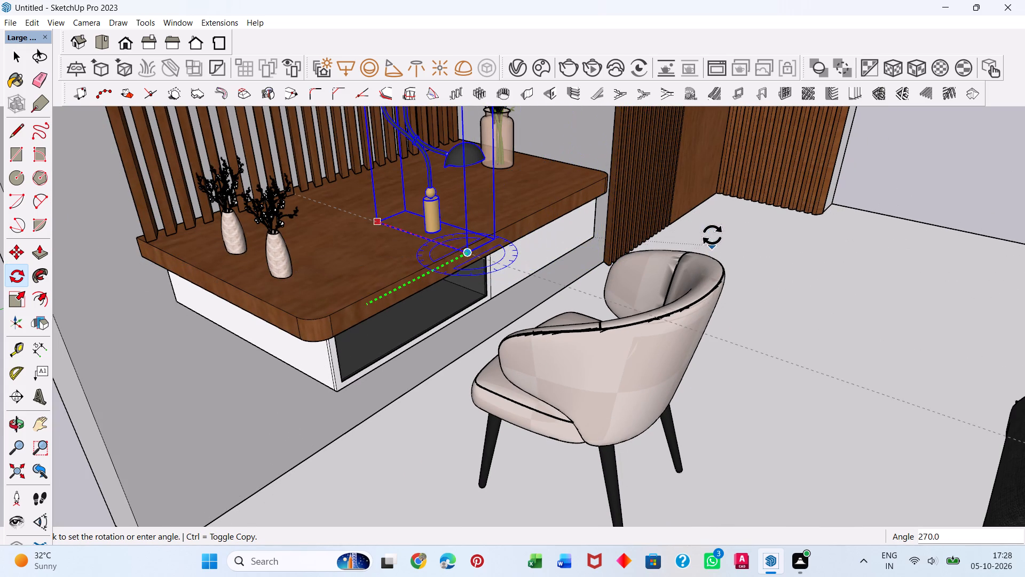
key("Up")
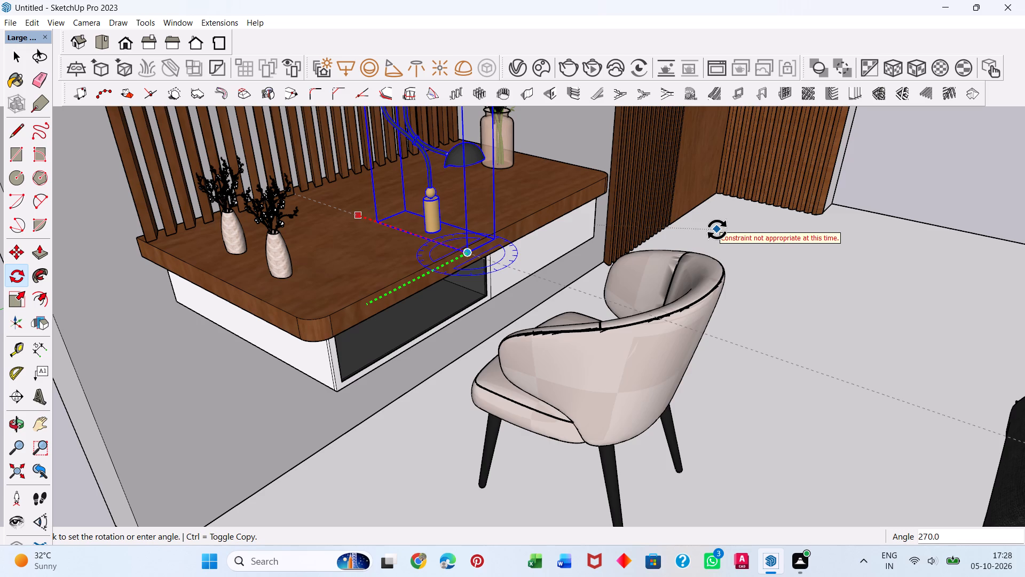
key("Left")
left_click(586, 267)
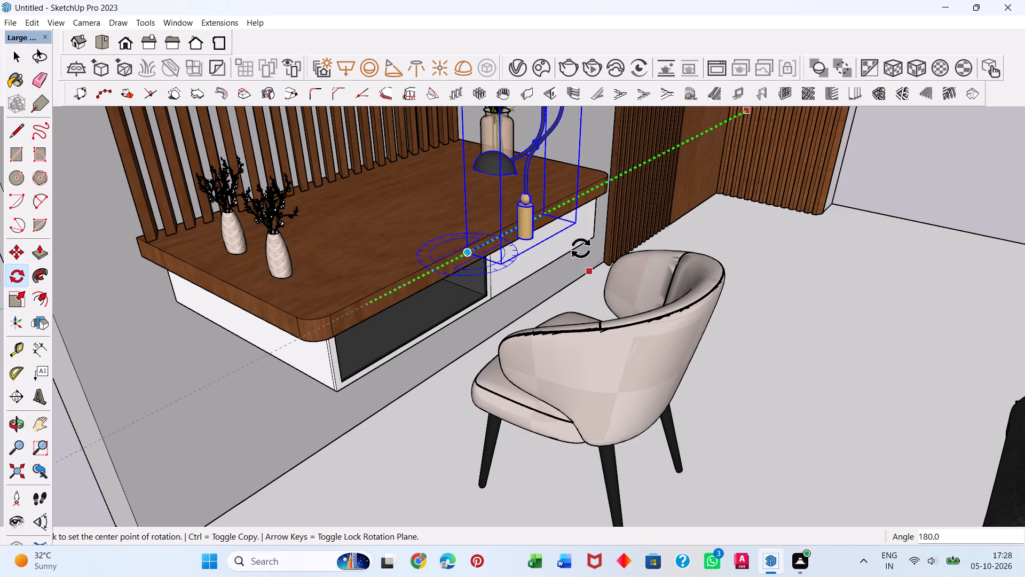
Move the rotated lamp group by its bottom corner back onto the desk top, near the glass vase, and deselect it.
scroll(461, 249, "up", 9)
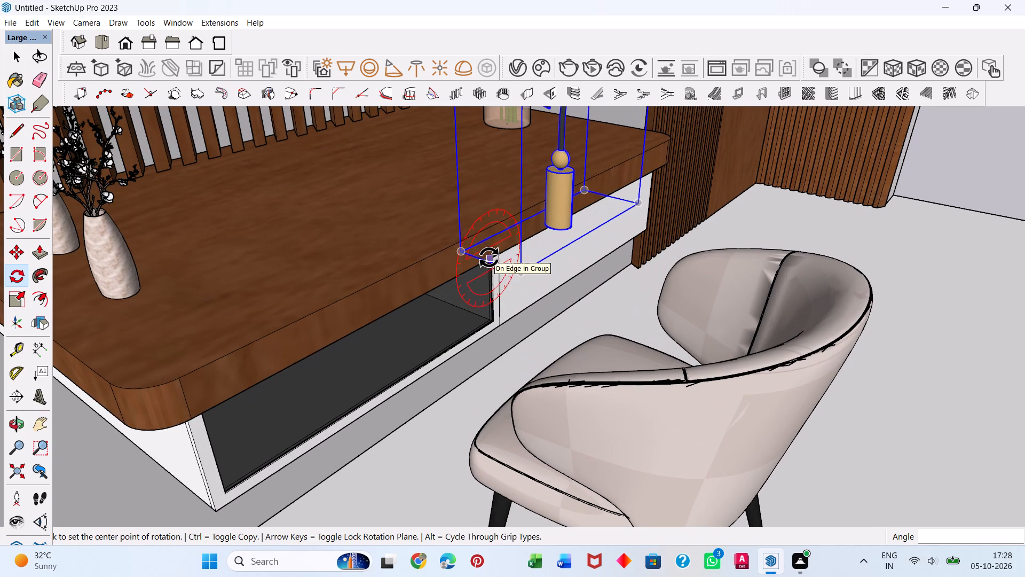
key("space")
key("m")
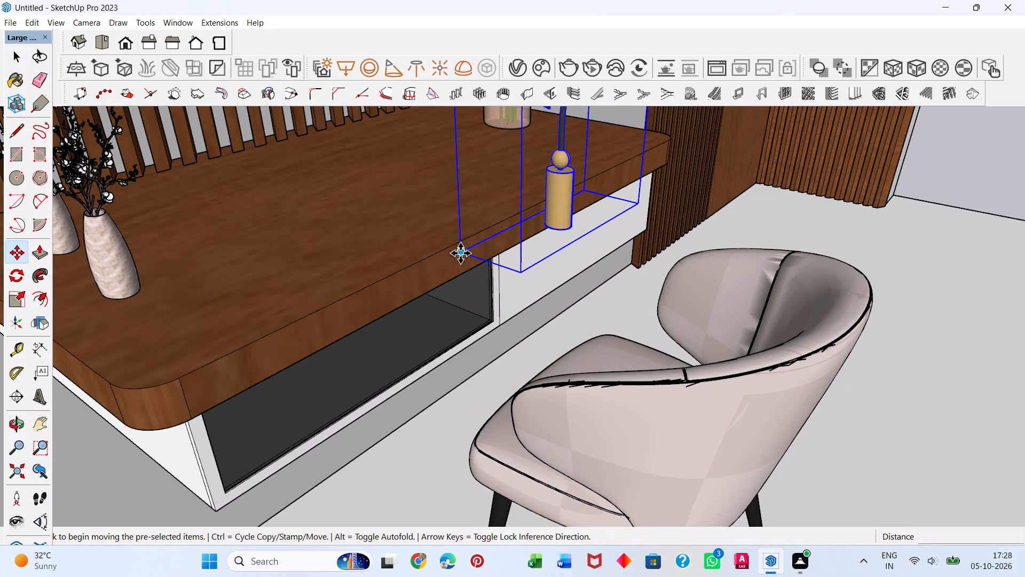
left_click(460, 253)
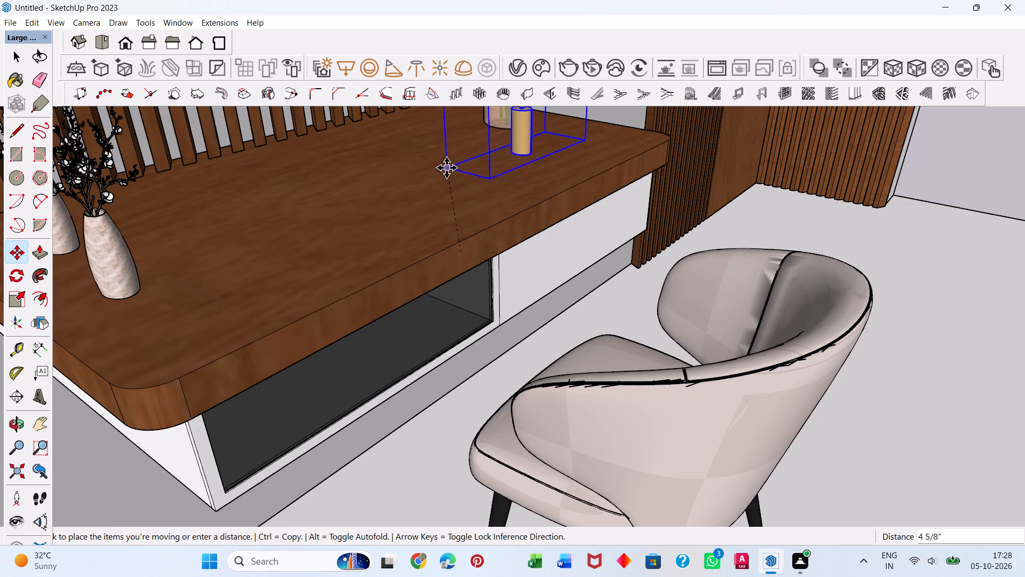
scroll(447, 171, "up", 3)
left_click(447, 171)
scroll(455, 243, "down", 12)
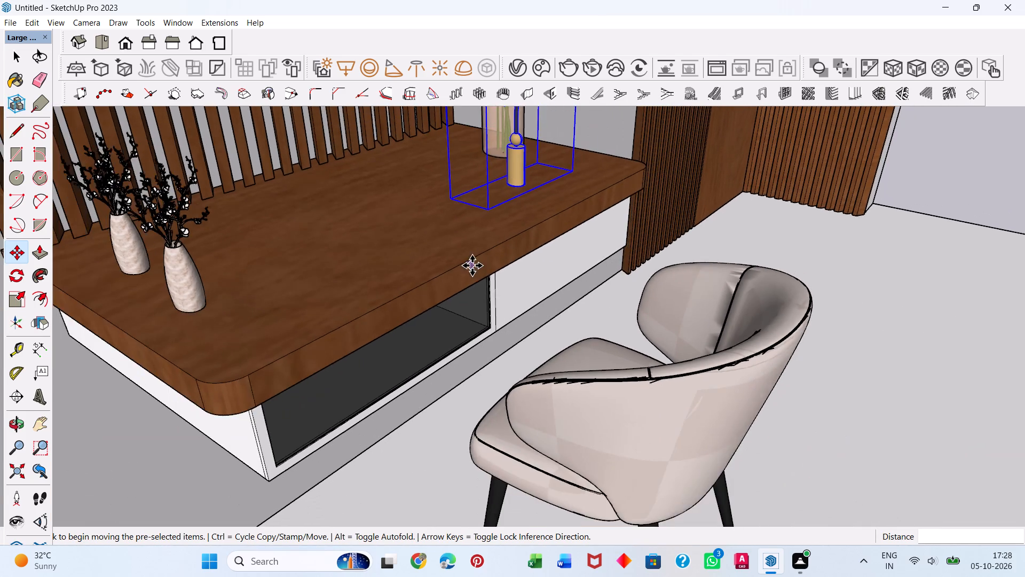
scroll(472, 266, "down", 10)
key("space")
left_click(88, 373)
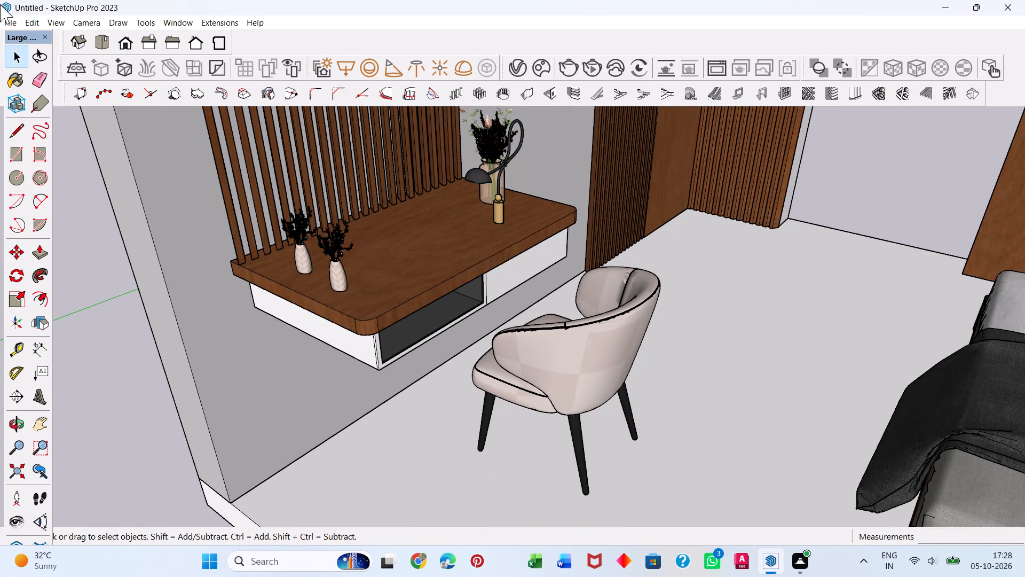
Import the Apple MacBook 15-inch laptop model from Downloads and place it on the desk top between the small vases and the lamp.
left_click(12, 23)
left_click(46, 221)
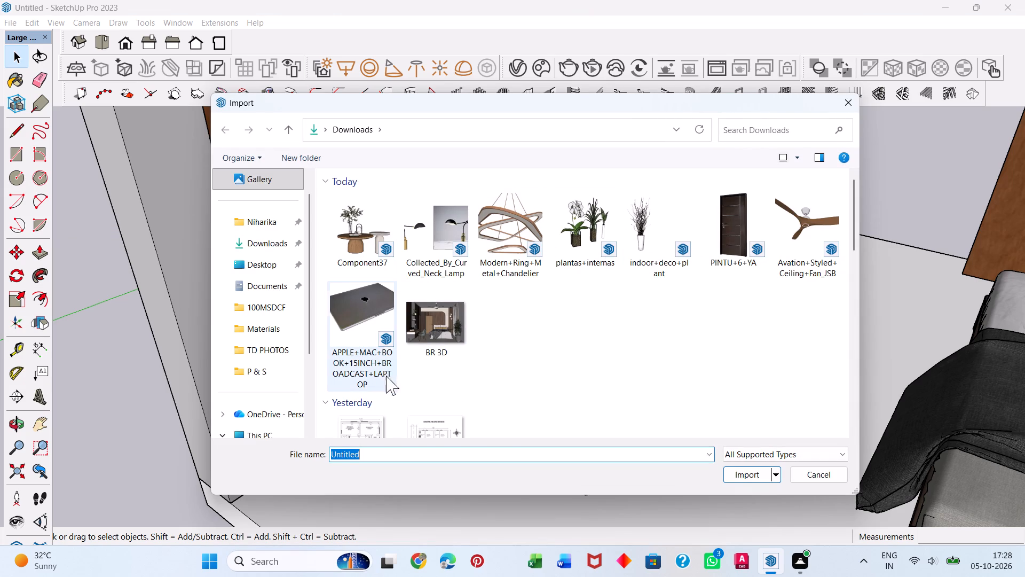
left_click(360, 298)
left_click(743, 479)
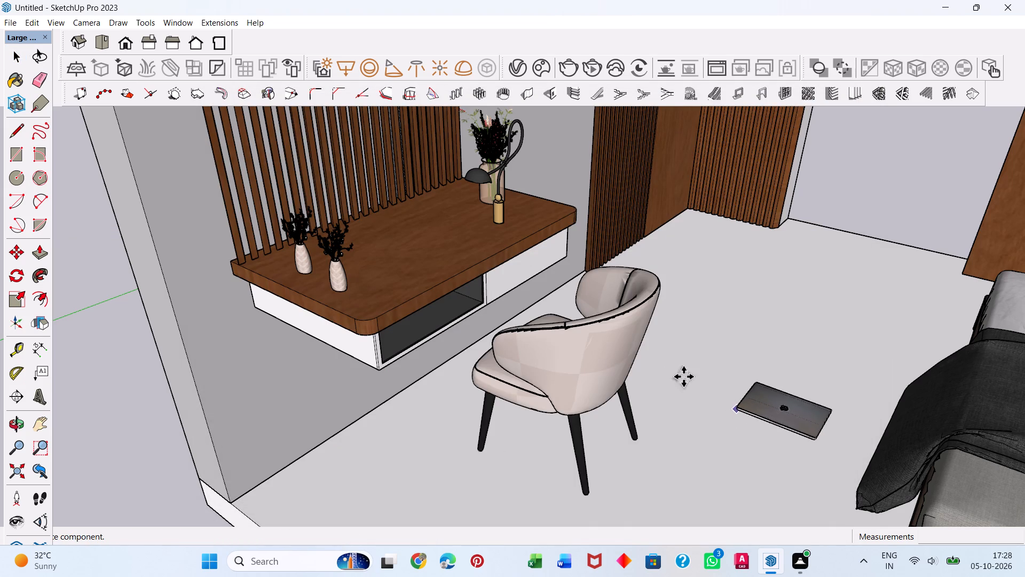
left_click(376, 239)
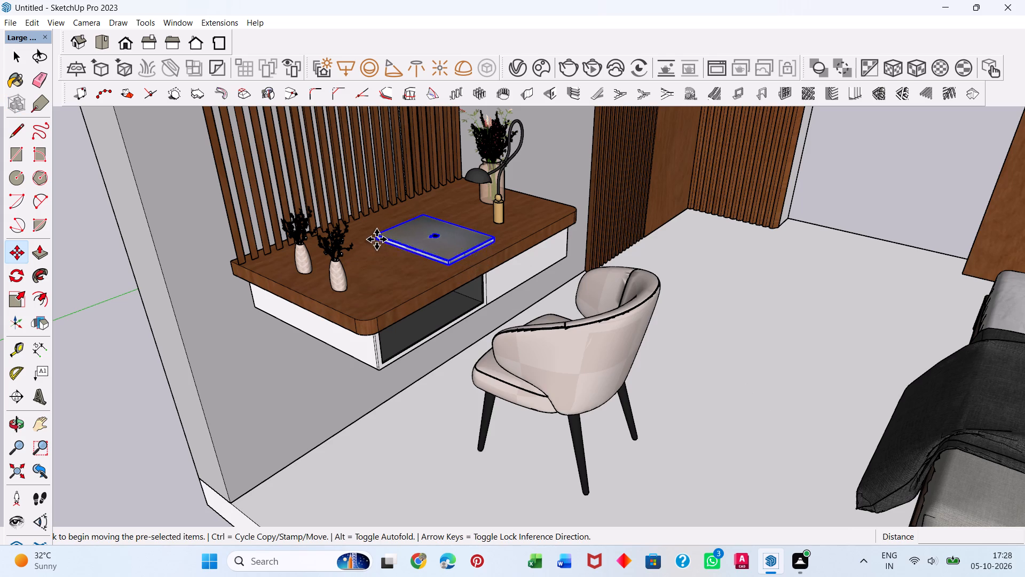
Rotate the laptop about 92° around the vertical axis, pivoting on its bottom corner nearest the chair.
key("space")
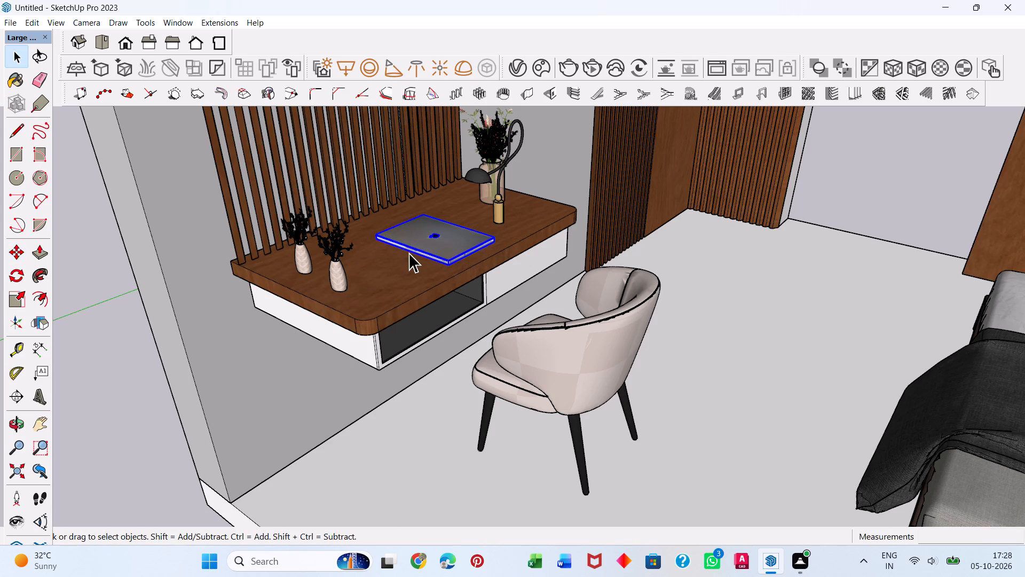
key("q")
scroll(439, 266, "up", 20)
scroll(439, 266, "up", 1)
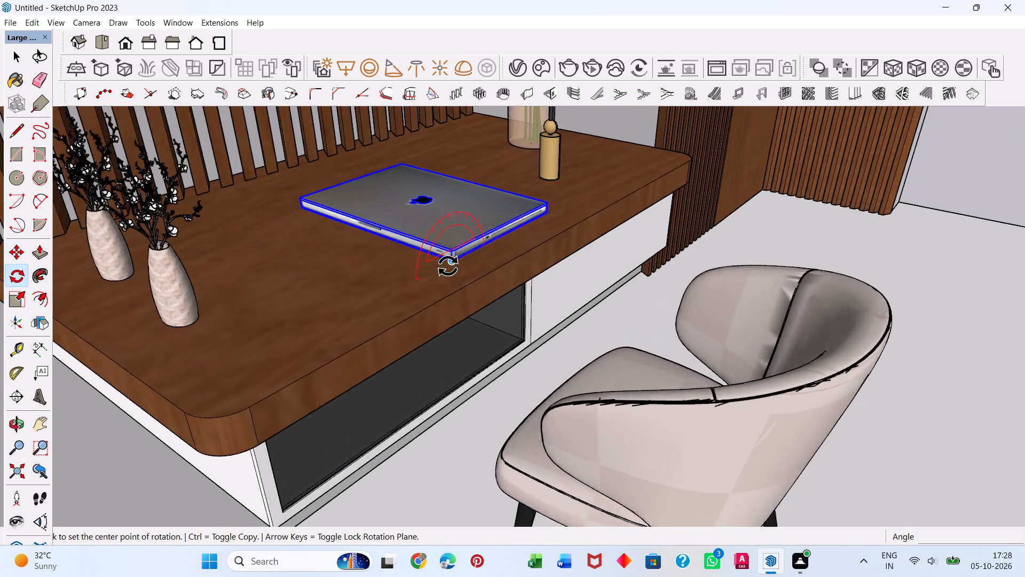
key("Up")
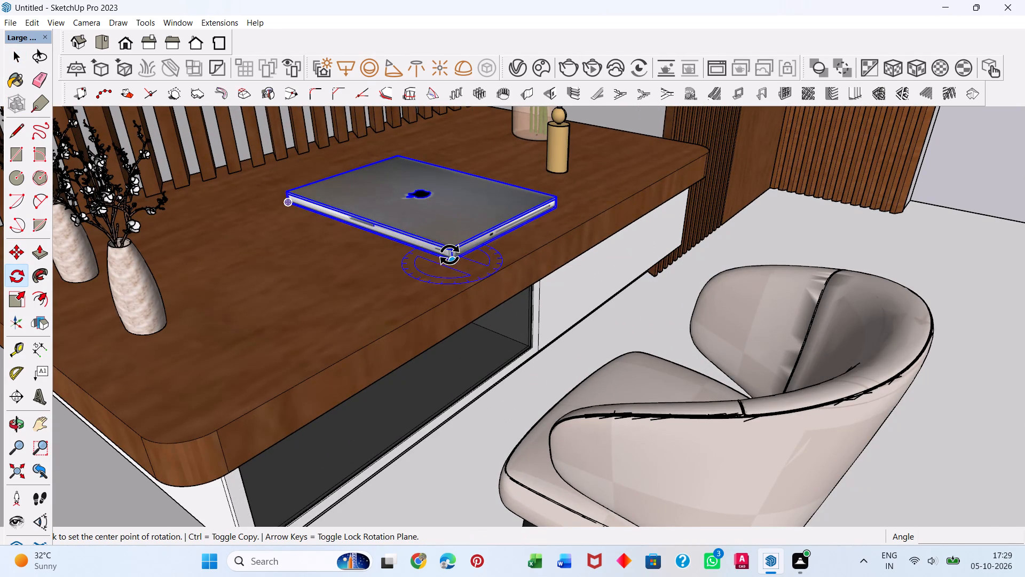
left_click(447, 255)
left_click(286, 205)
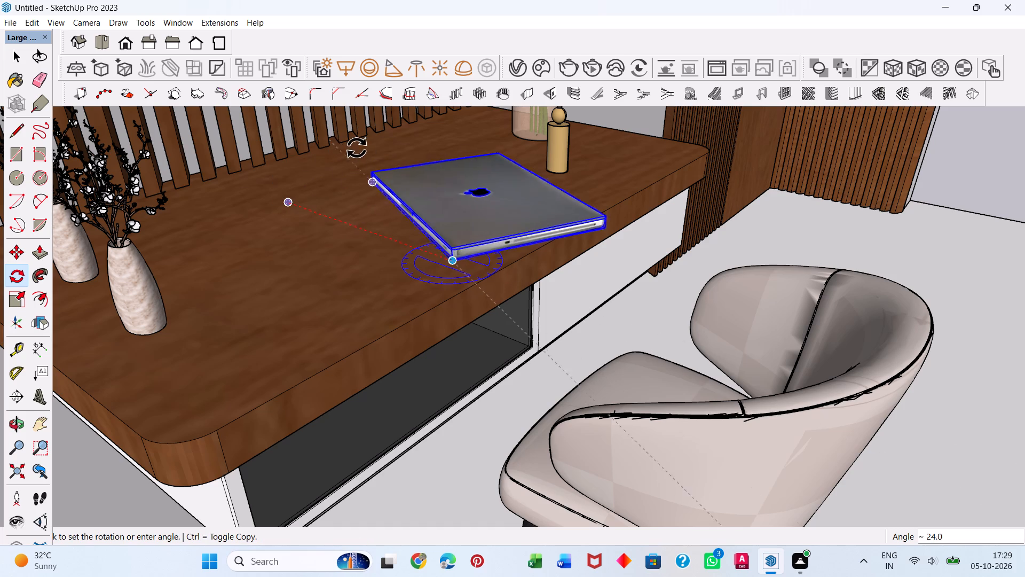
key("Left")
left_click(633, 174)
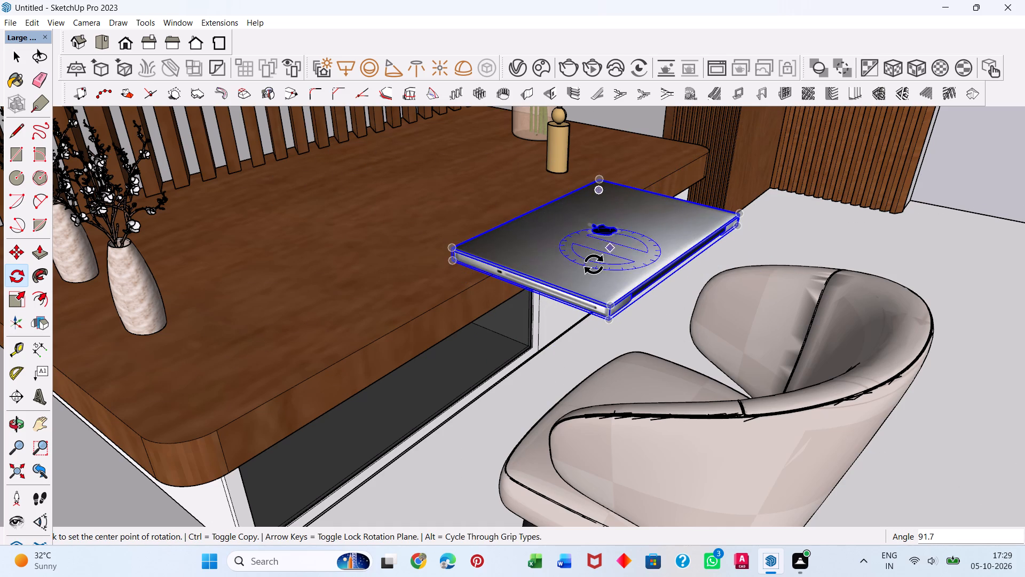
Move the laptop by its bottom corner about 1' 1 9/16" back onto the desk top beside the small vases.
key("space")
key("m")
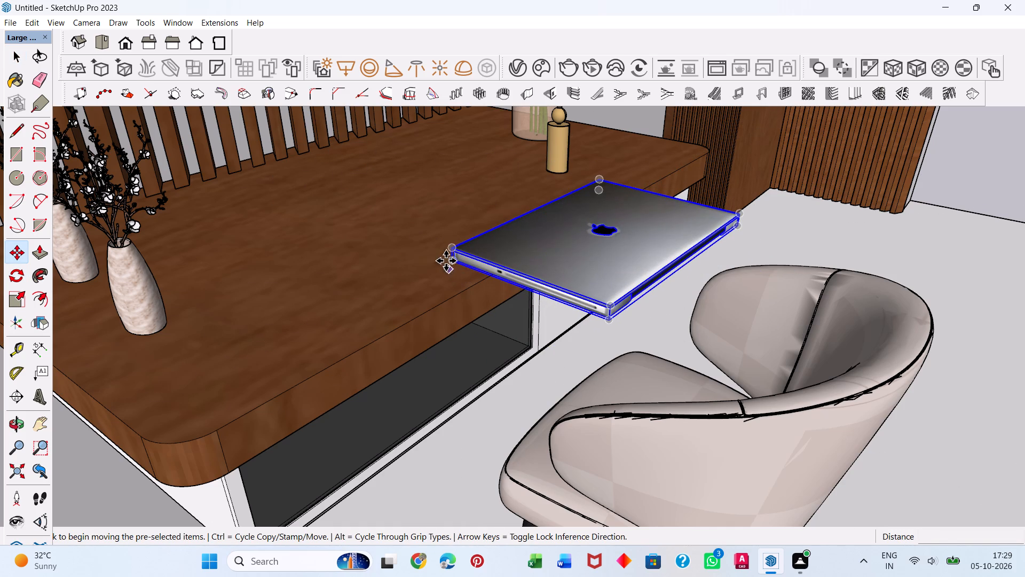
left_click(450, 261)
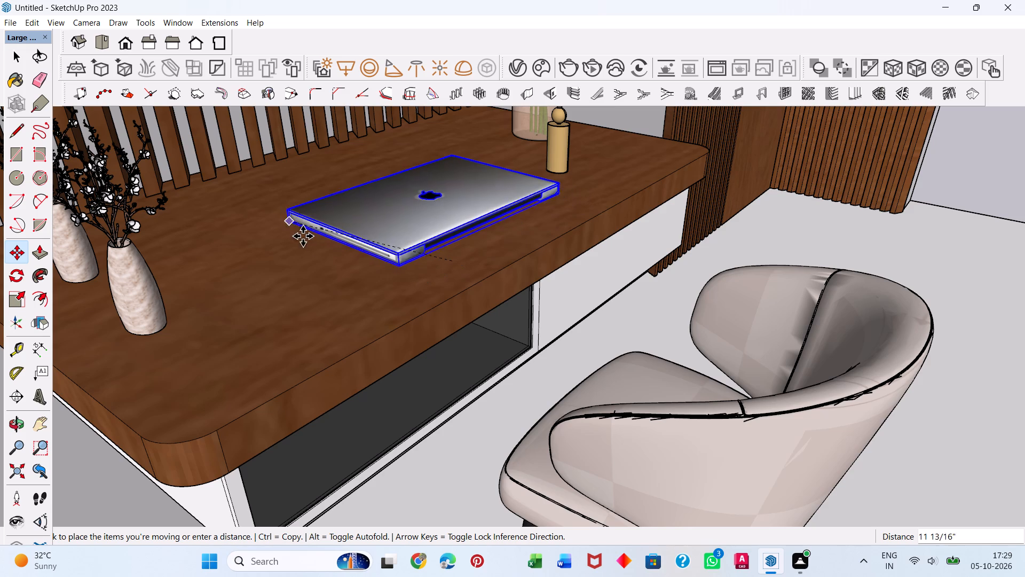
left_click(270, 214)
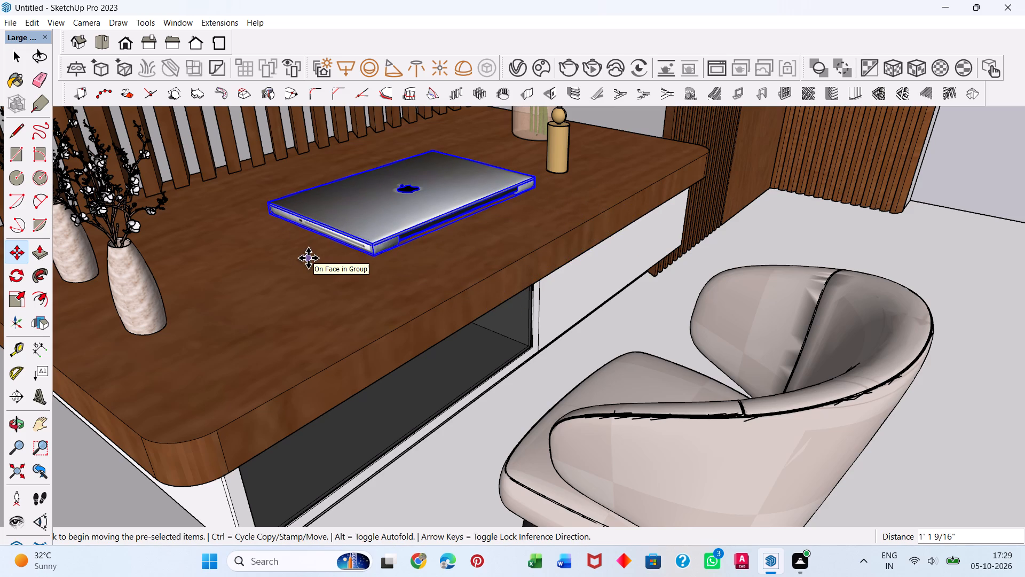
key("Escape")
Flip the laptop with the green mirror plane, offsetting the plane to the desk's front edge.
left_click(40, 315)
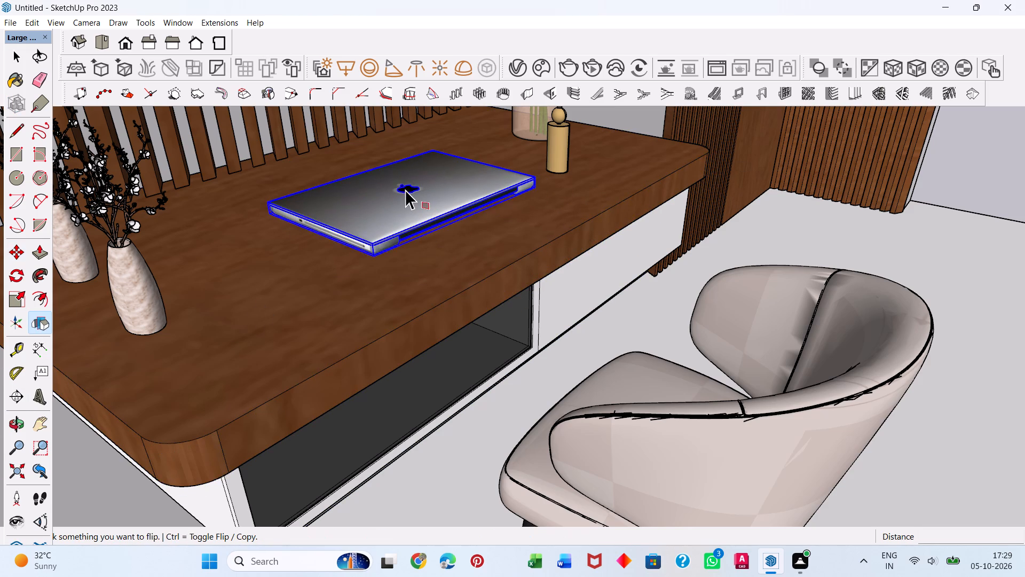
left_click(405, 190)
left_click_drag(350, 186, 517, 263)
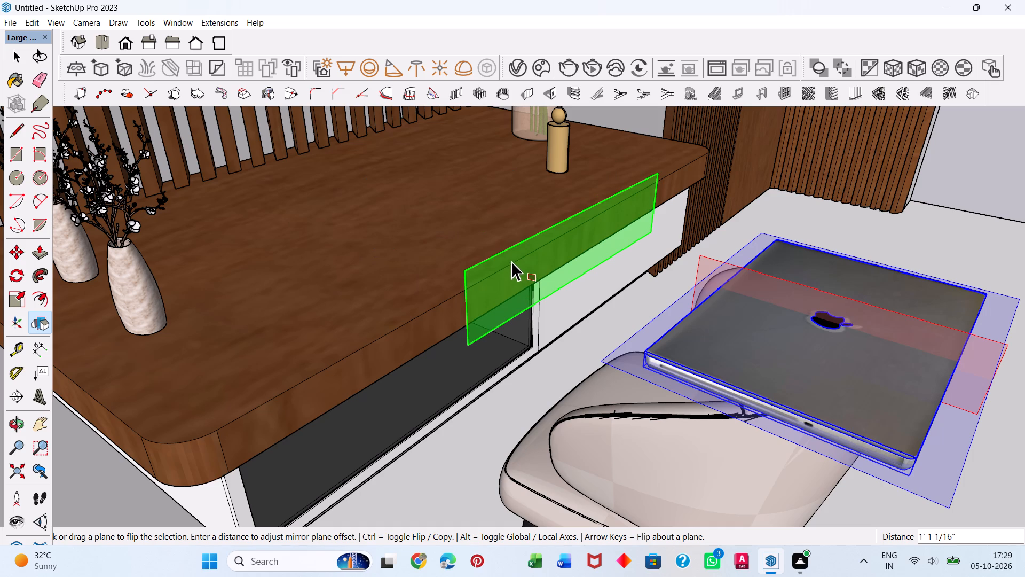
key("space")
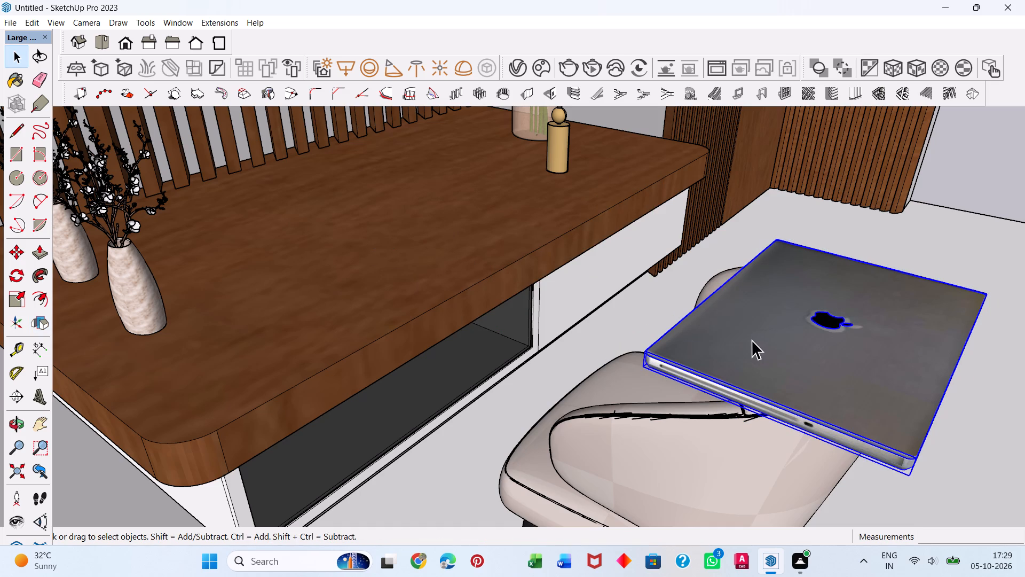
Move the flipped laptop about 2' 2 15/16" along the red axis back onto the desk top and deselect it.
key("m")
left_click(640, 368)
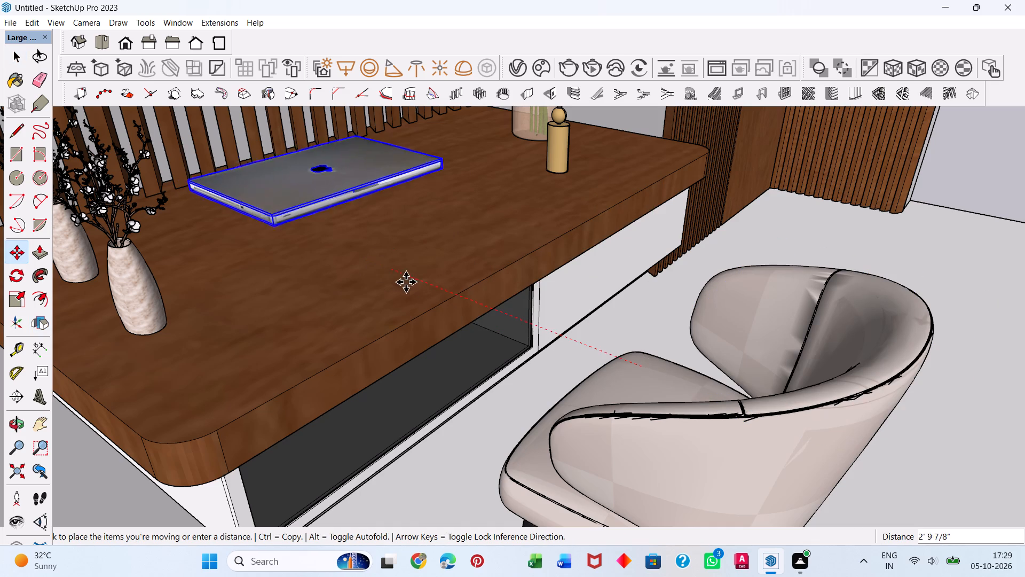
left_click(433, 283)
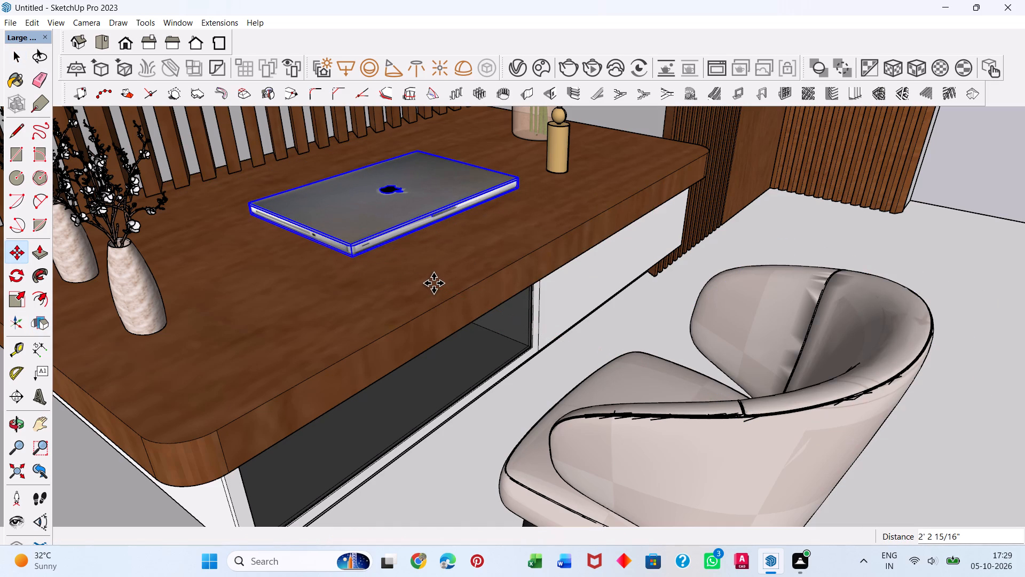
key("space")
scroll(366, 266, "down", 9)
left_click(855, 293)
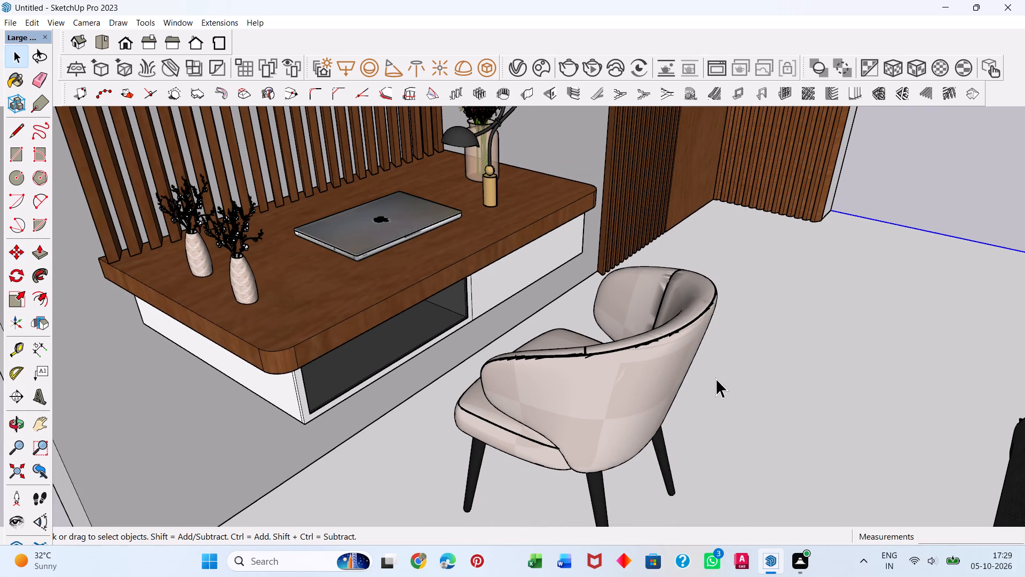
Import the plantas+internas model from Downloads and place it on the floor between the chair and the bed.
left_click(10, 15)
left_click(14, 21)
scroll(47, 223, "down", 1)
left_click(49, 222)
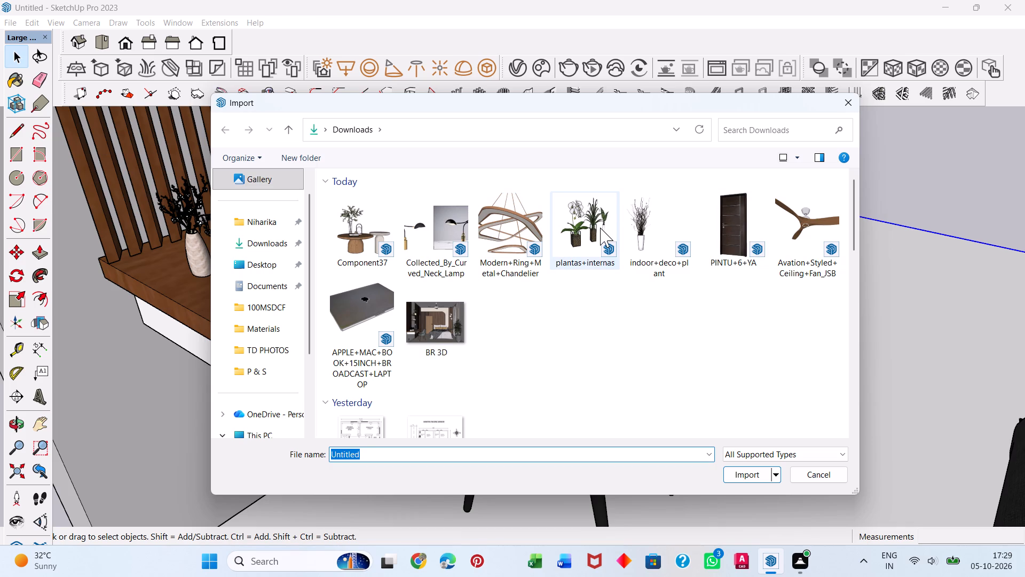
left_click(584, 237)
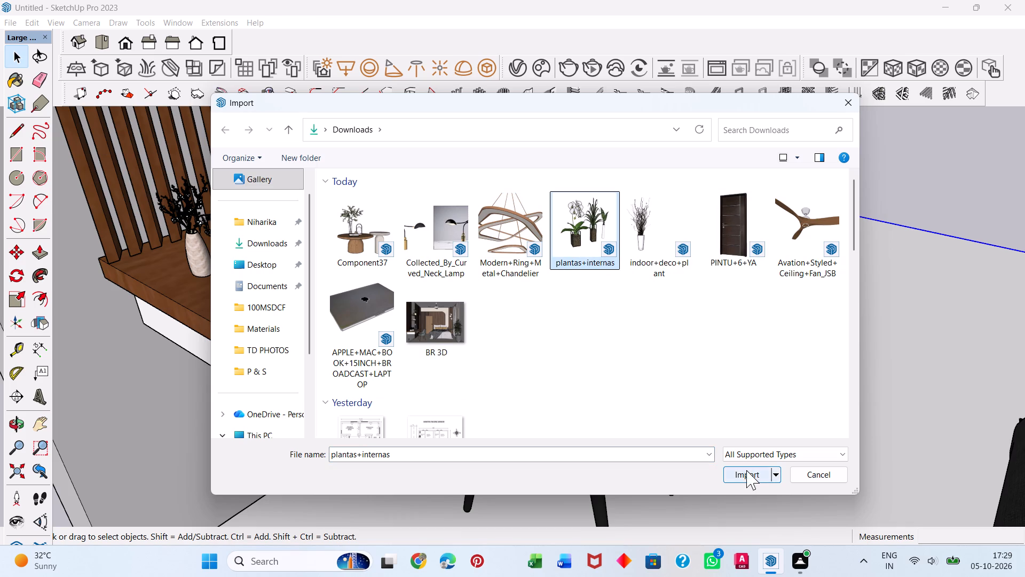
left_click(746, 470)
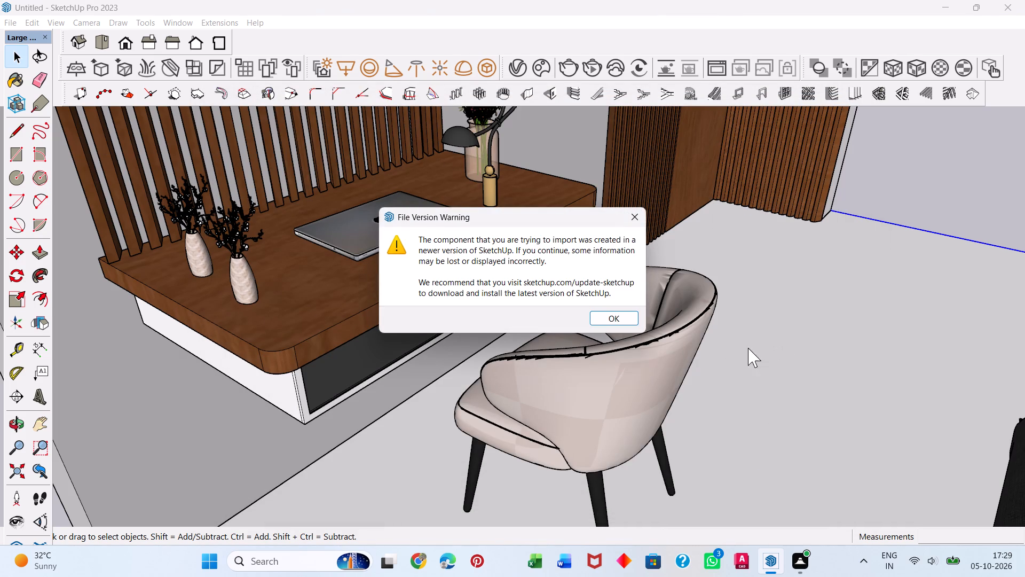
left_click(620, 315)
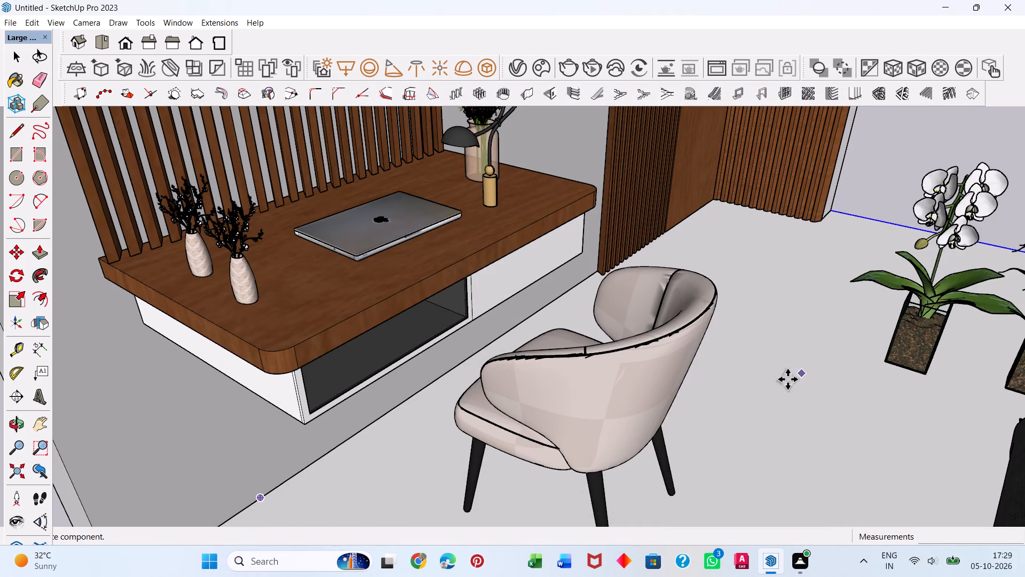
scroll(770, 356, "down", 4)
scroll(714, 345, "down", 4)
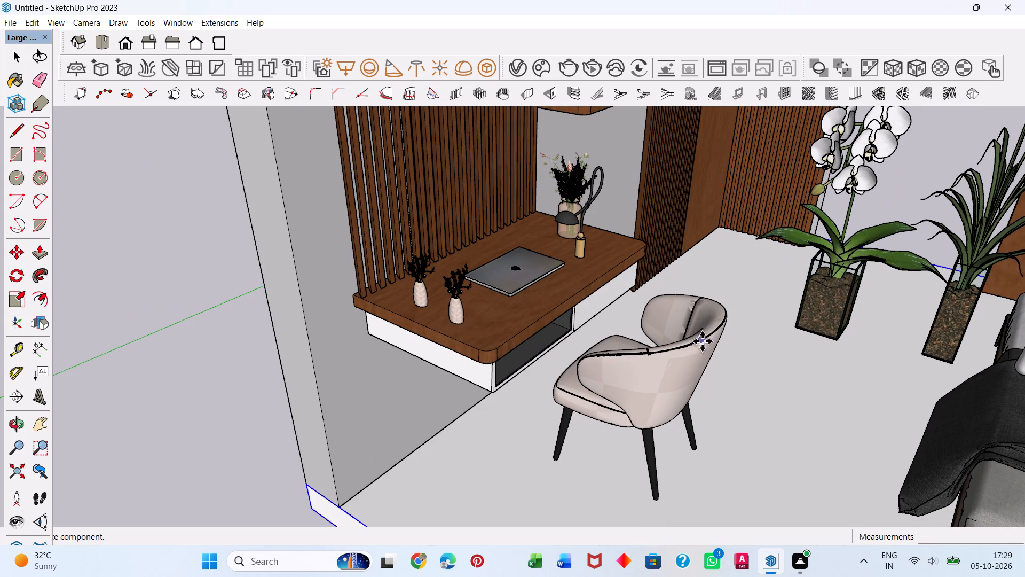
left_click(719, 345)
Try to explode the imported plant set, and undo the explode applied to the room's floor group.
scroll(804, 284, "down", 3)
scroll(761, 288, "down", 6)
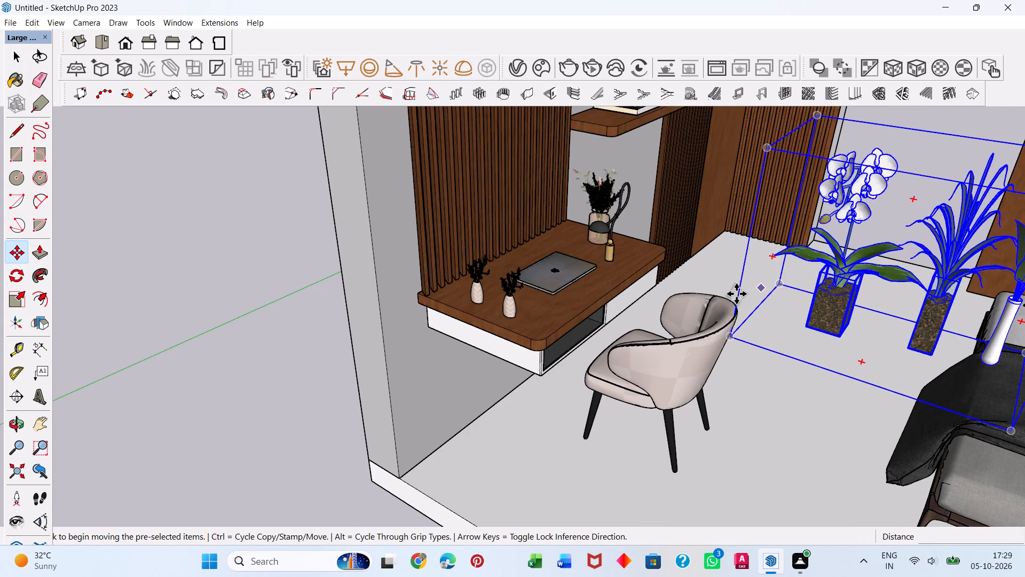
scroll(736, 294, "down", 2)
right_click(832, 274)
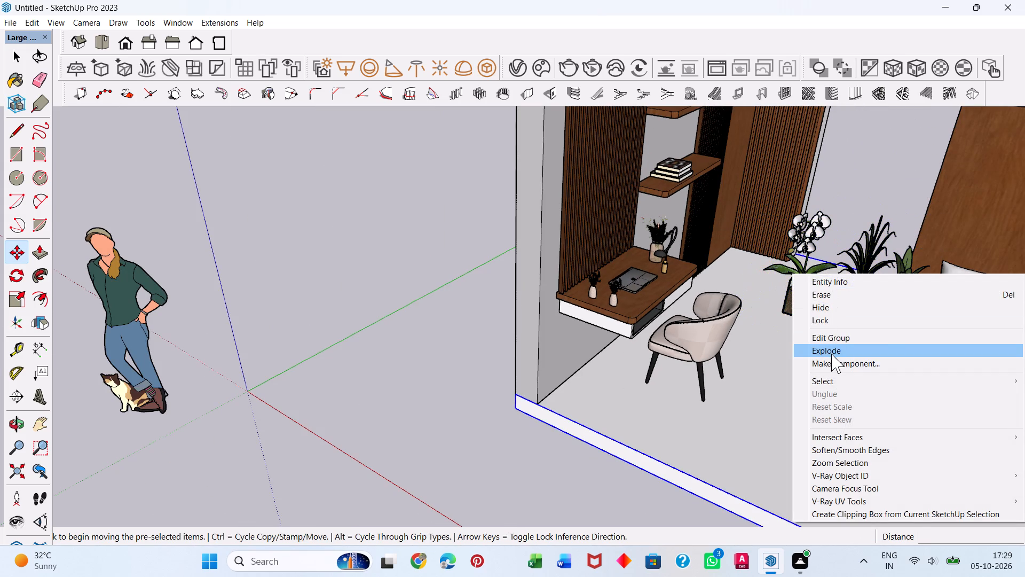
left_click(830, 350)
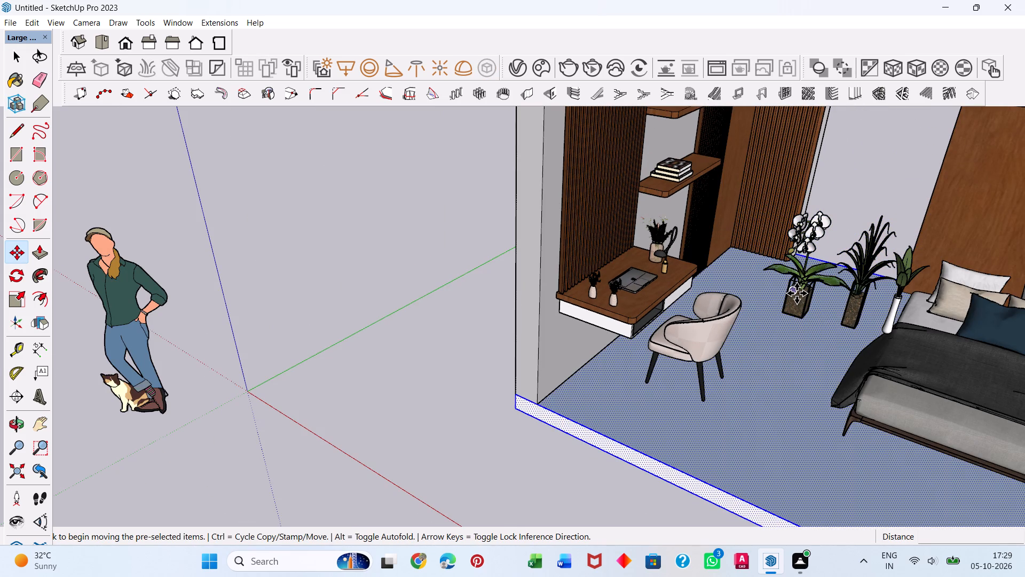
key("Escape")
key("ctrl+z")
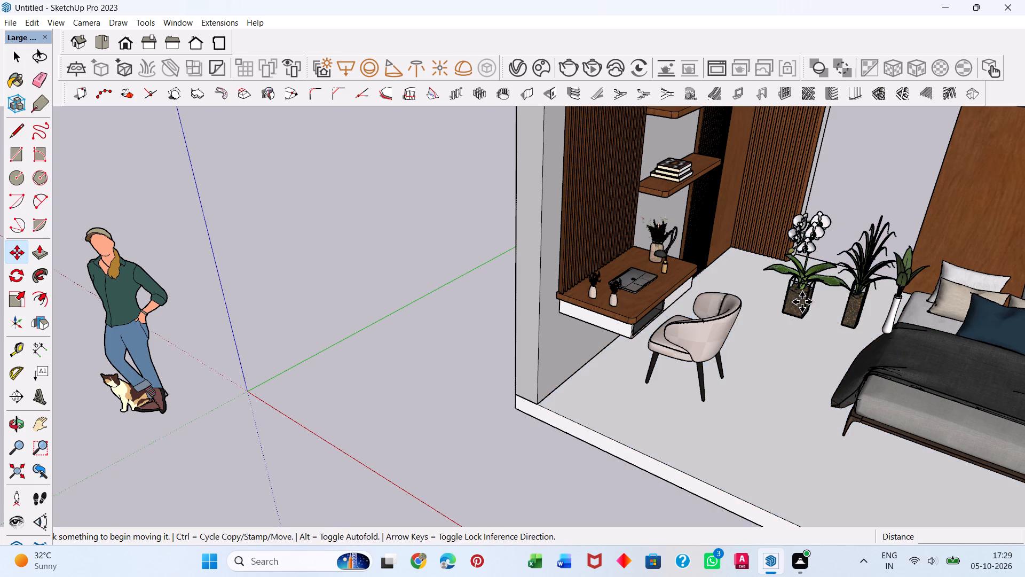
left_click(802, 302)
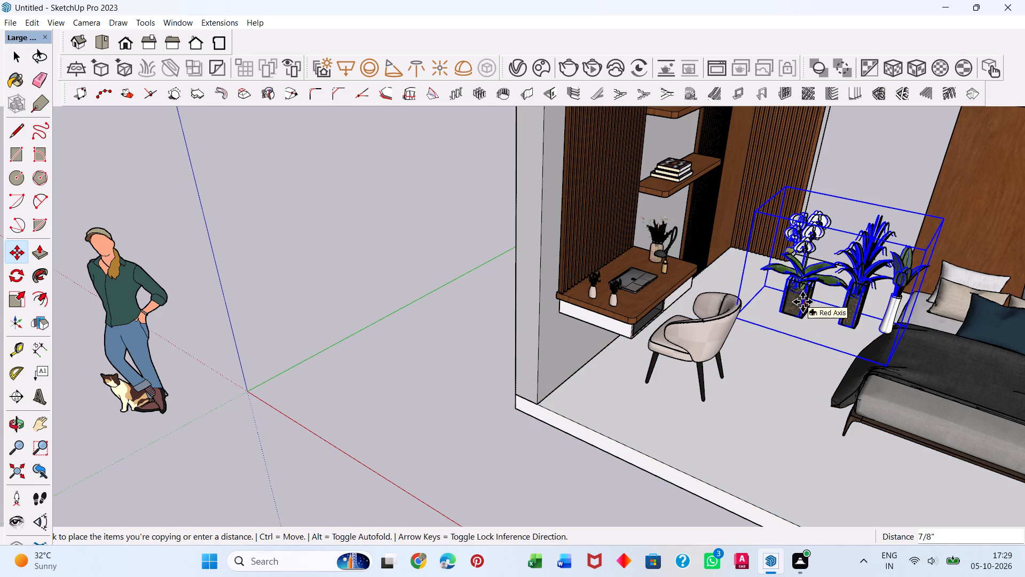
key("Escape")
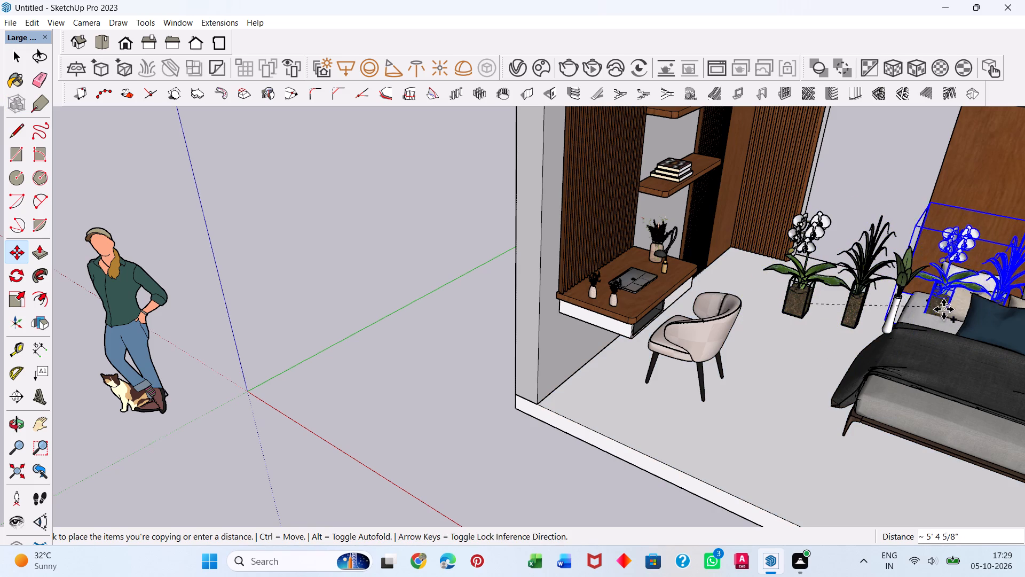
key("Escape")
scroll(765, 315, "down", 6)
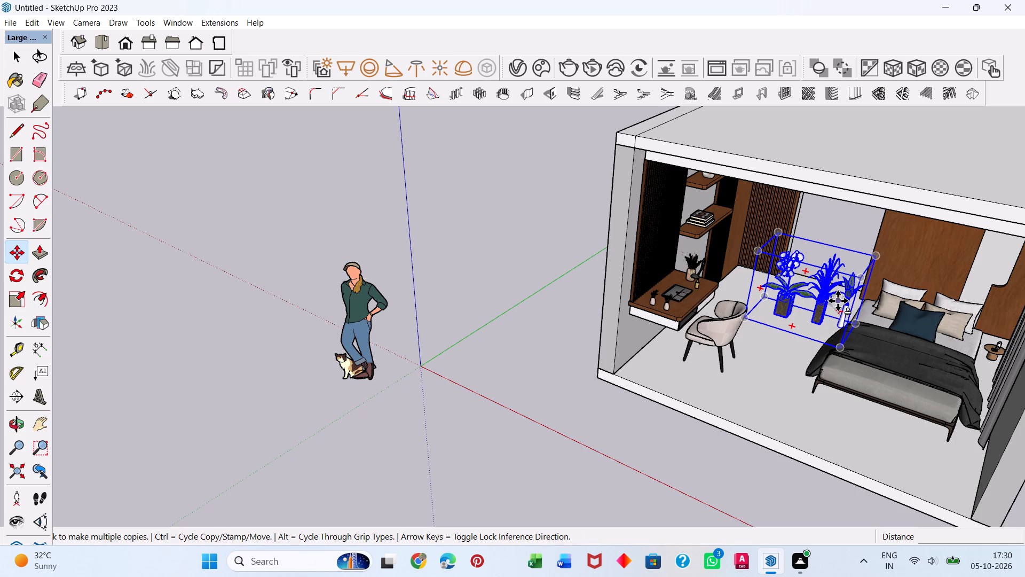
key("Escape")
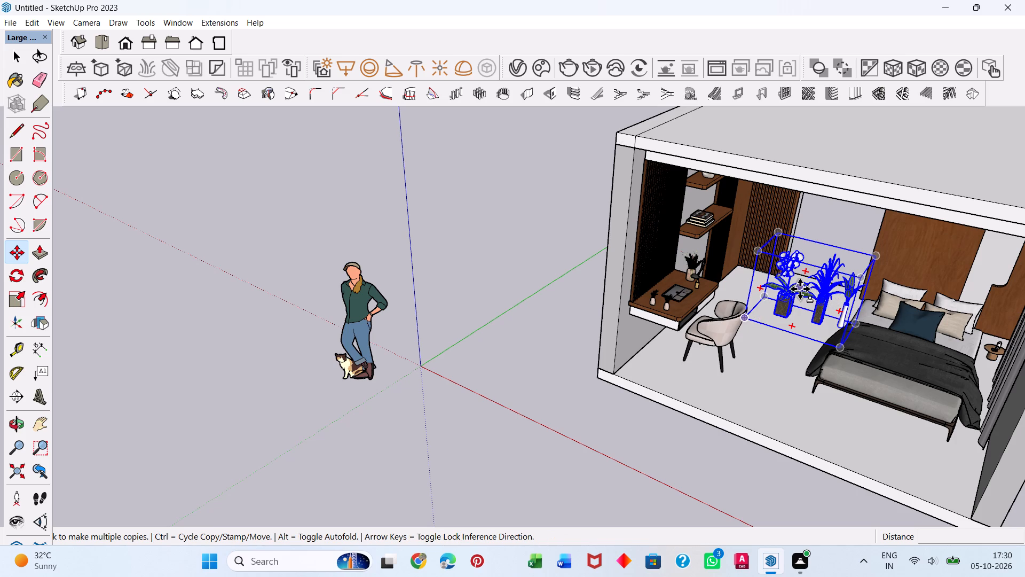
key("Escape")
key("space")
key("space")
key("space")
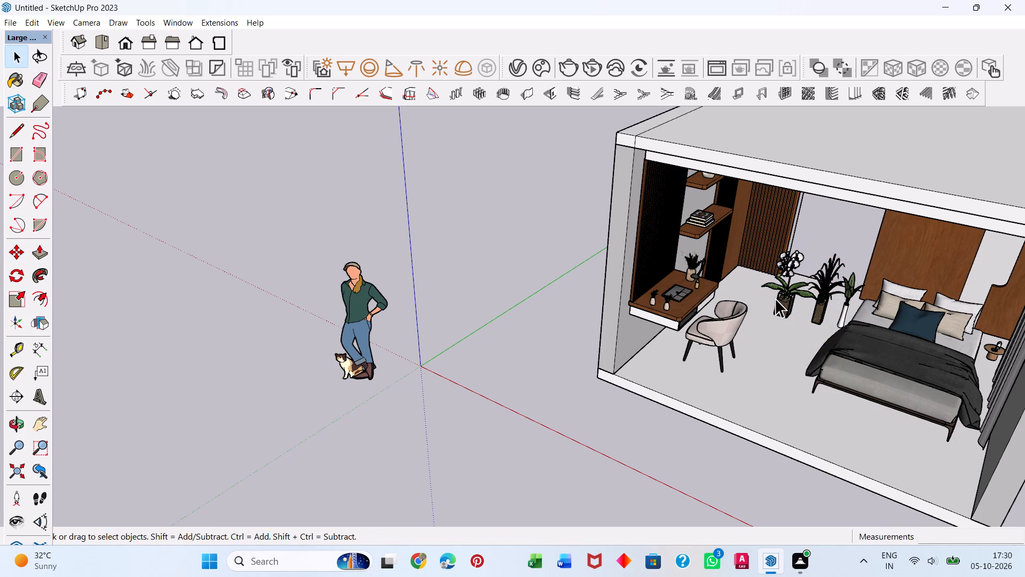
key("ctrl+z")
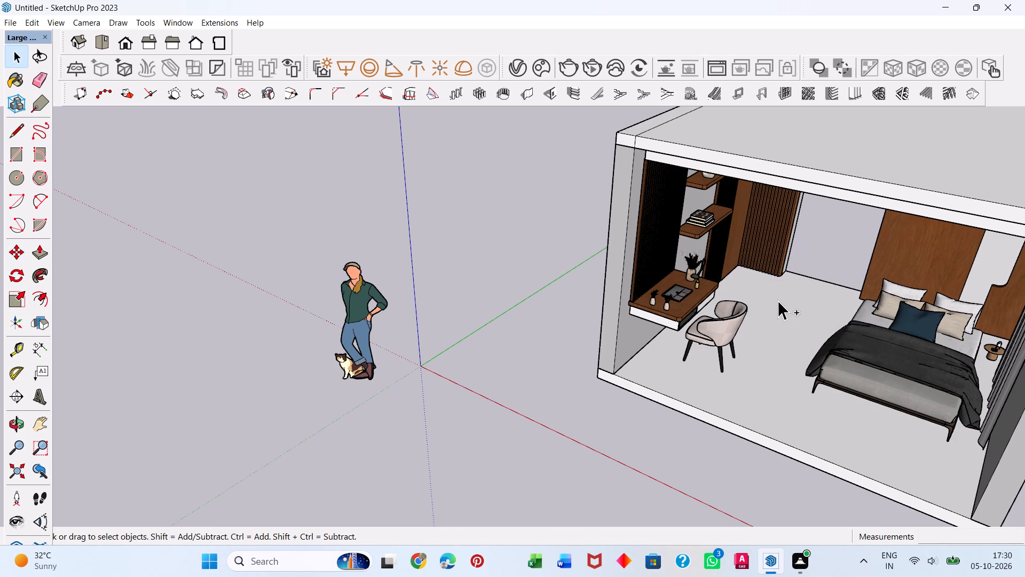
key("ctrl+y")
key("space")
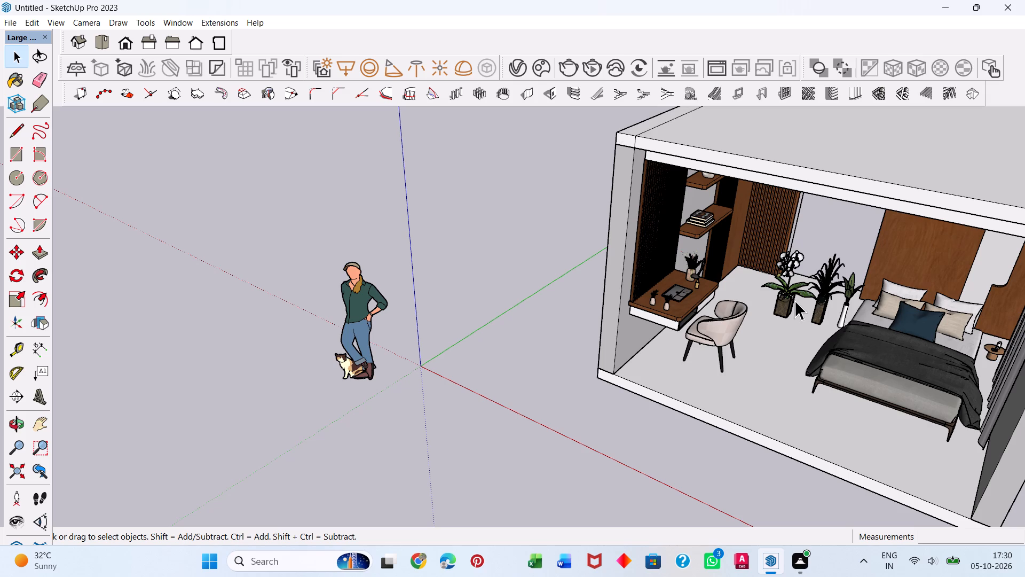
Explode the imported plant component and its nested group into separate plants.
left_click(795, 300)
right_click(794, 300)
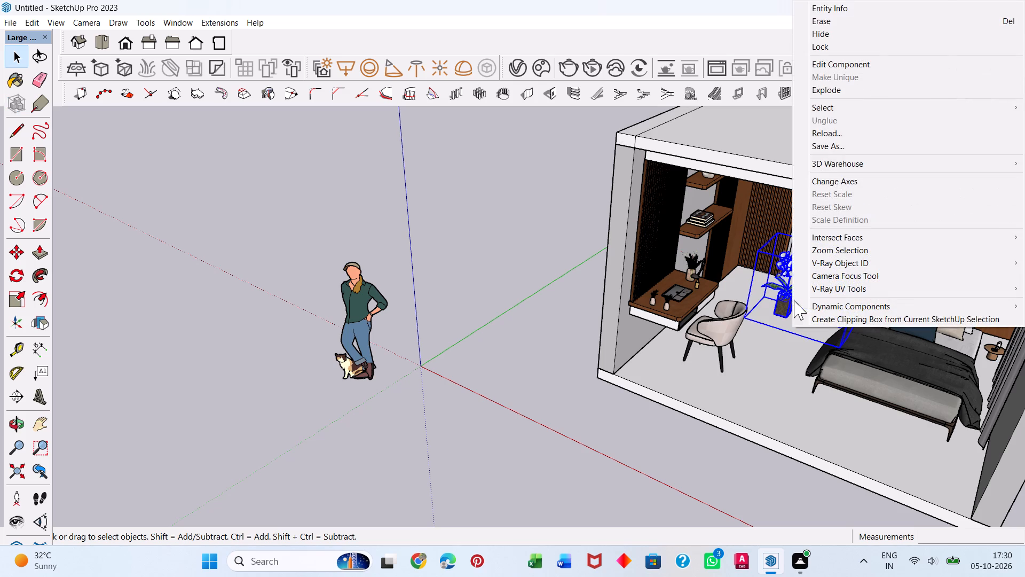
left_click(818, 88)
scroll(771, 304, "up", 18)
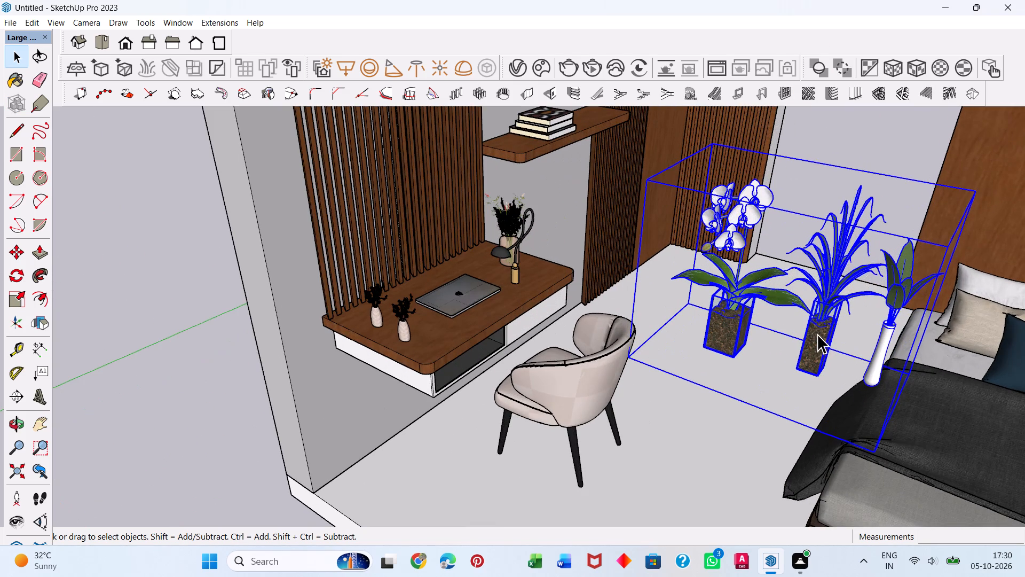
right_click(817, 334)
left_click(841, 91)
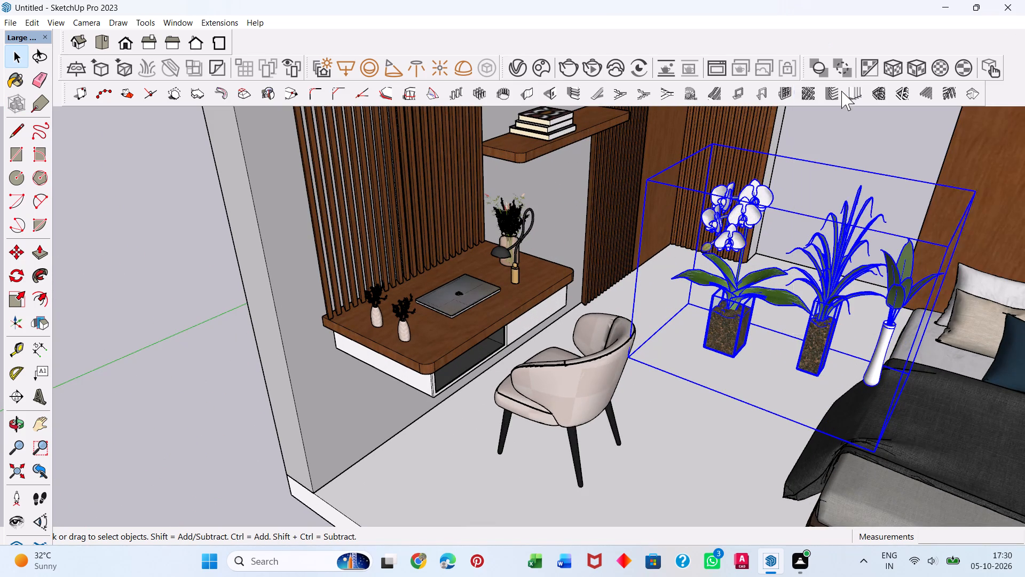
Delete the white orchid and the plant in the white vase, keeping only the long-leaved potted plant.
left_click(728, 257)
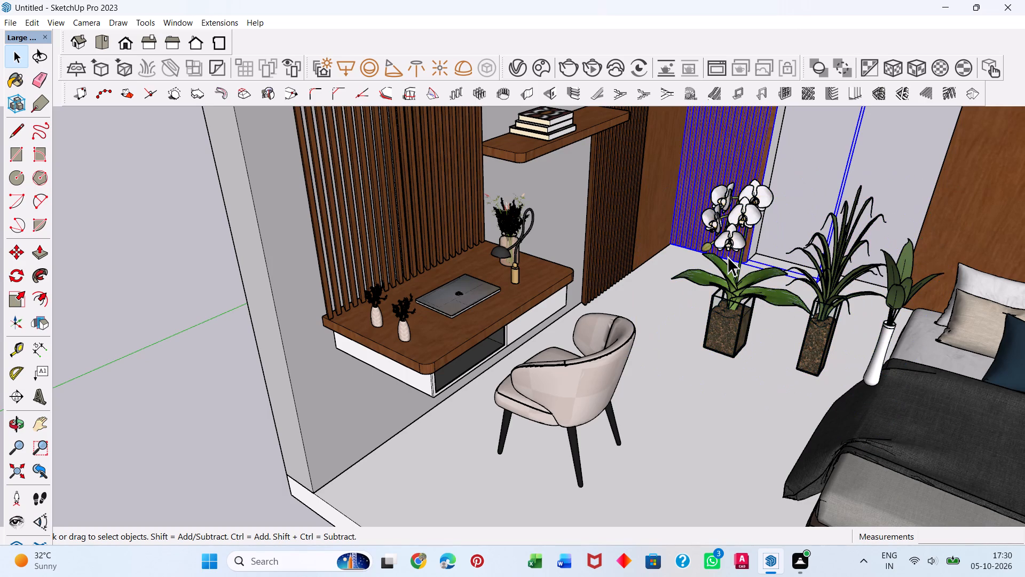
left_click(732, 263)
left_click(728, 329)
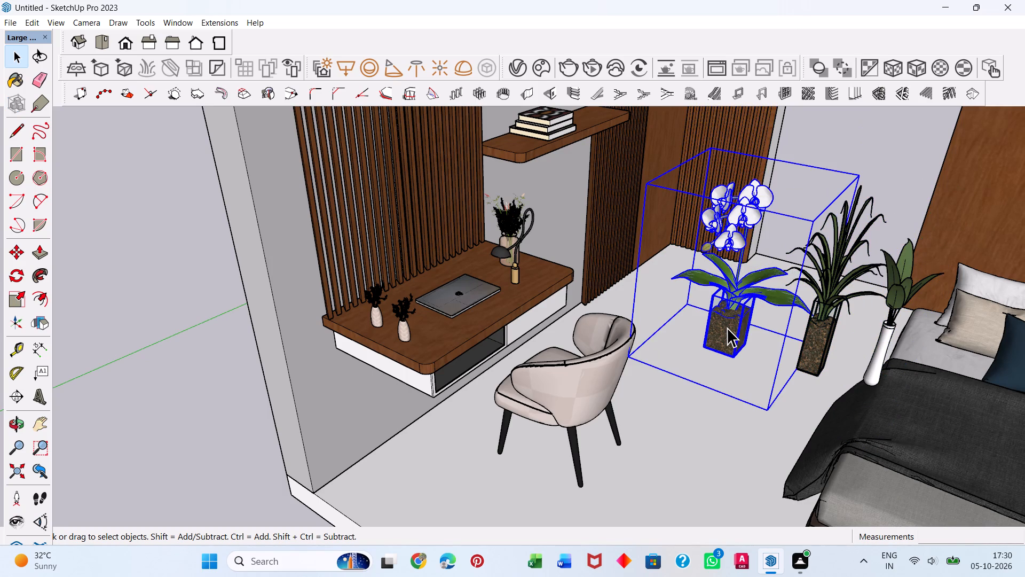
key("Delete")
left_click(889, 336)
key("Delete")
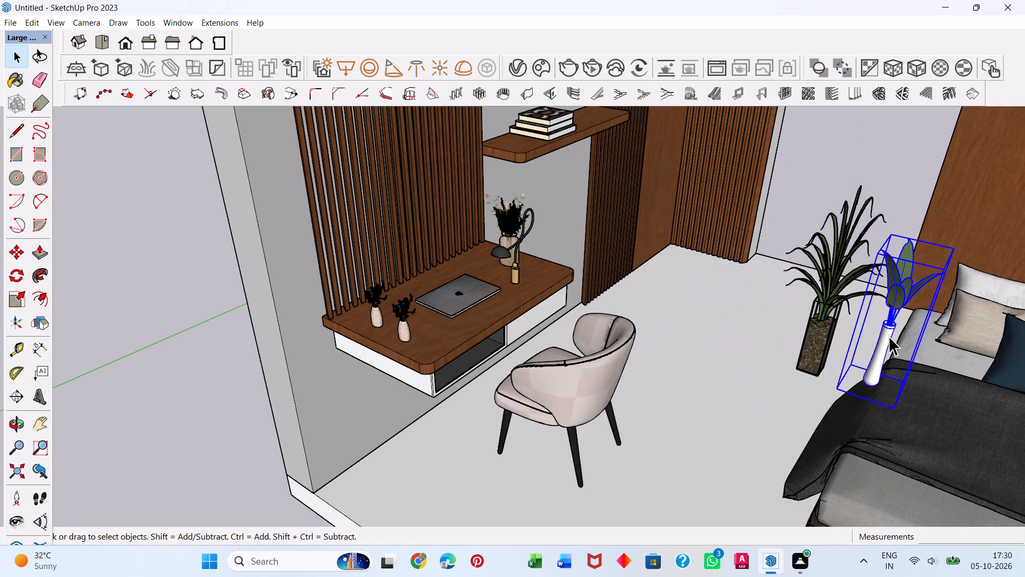
Scale the remaining potted plant by about 1.81 along the blue axis and widen it along the red axis.
left_click(833, 321)
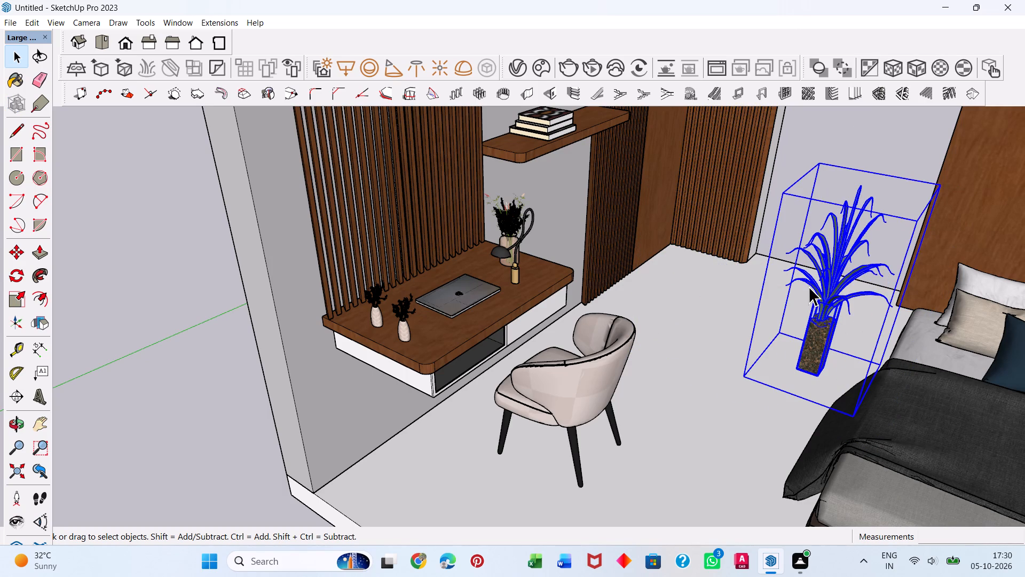
key("s")
left_click_drag(863, 190, 871, 119)
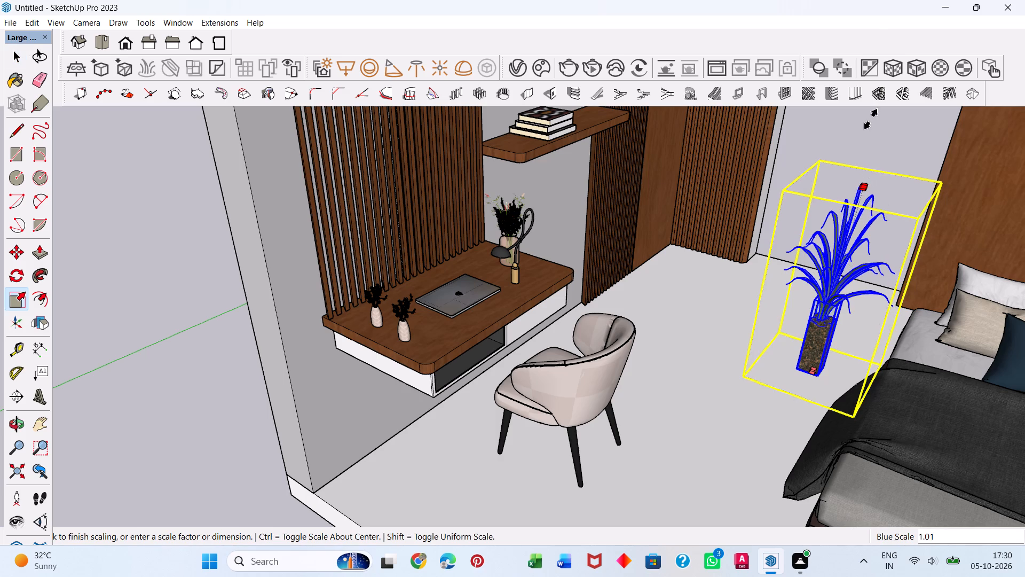
left_click_drag(871, 119, 871, 103)
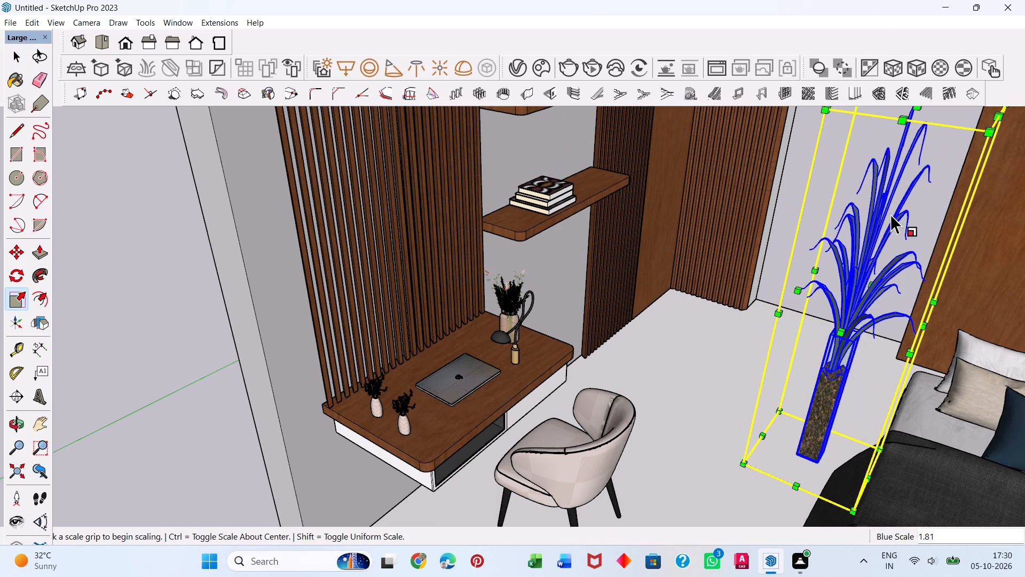
left_click_drag(921, 328, 1012, 371)
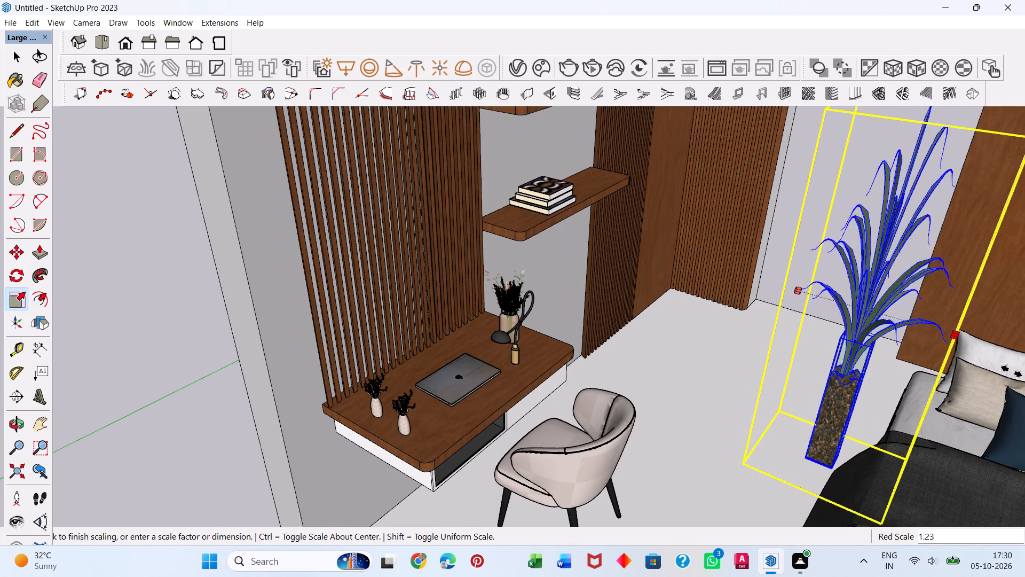
left_click_drag(1012, 371, 1021, 377)
Move the enlarged plant by its bottom corner about 6' 6 7/8" across the floor to beside the curtain near the foot of the bed.
scroll(818, 332, "down", 10)
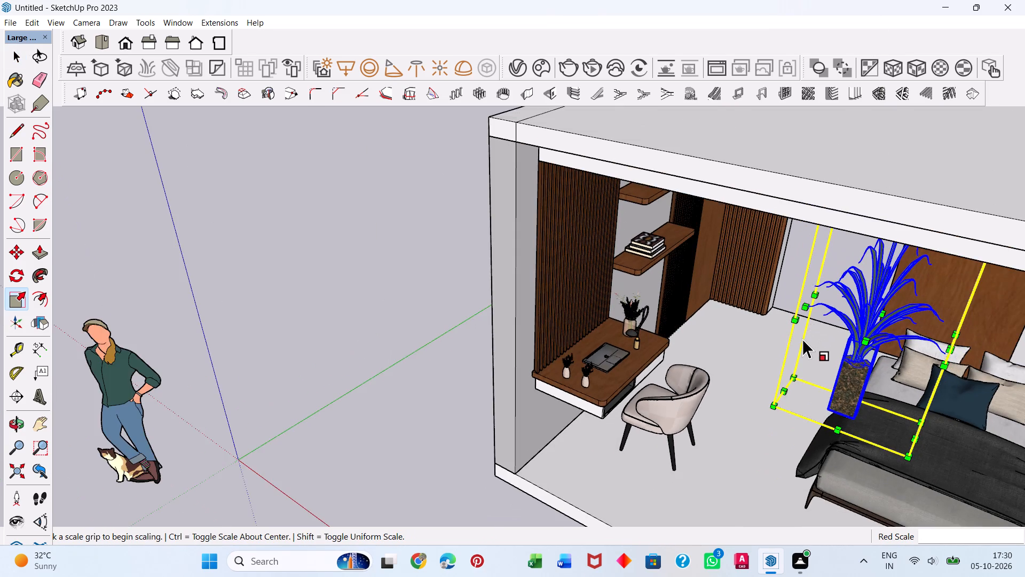
key("m")
left_click(777, 392)
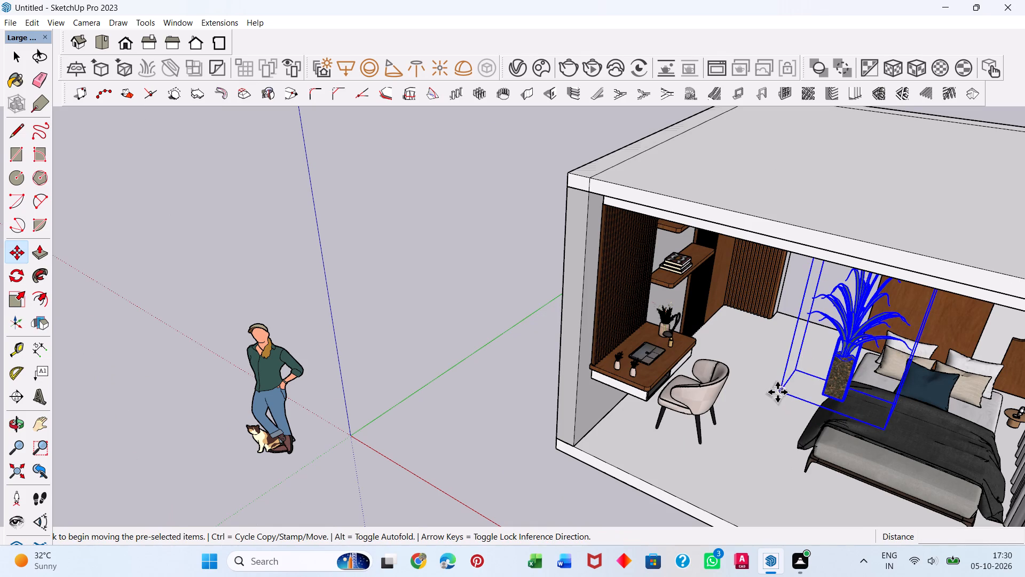
scroll(735, 382, "down", 9)
middle_click_drag(780, 425, 823, 325)
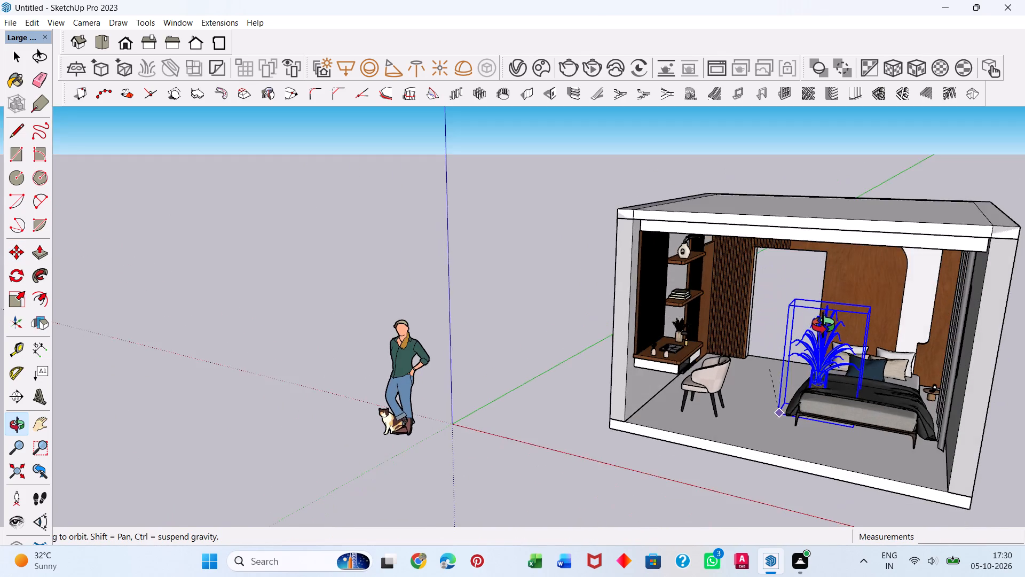
middle_click_drag(823, 325, 824, 323)
scroll(872, 399, "down", 1)
scroll(890, 416, "up", 20)
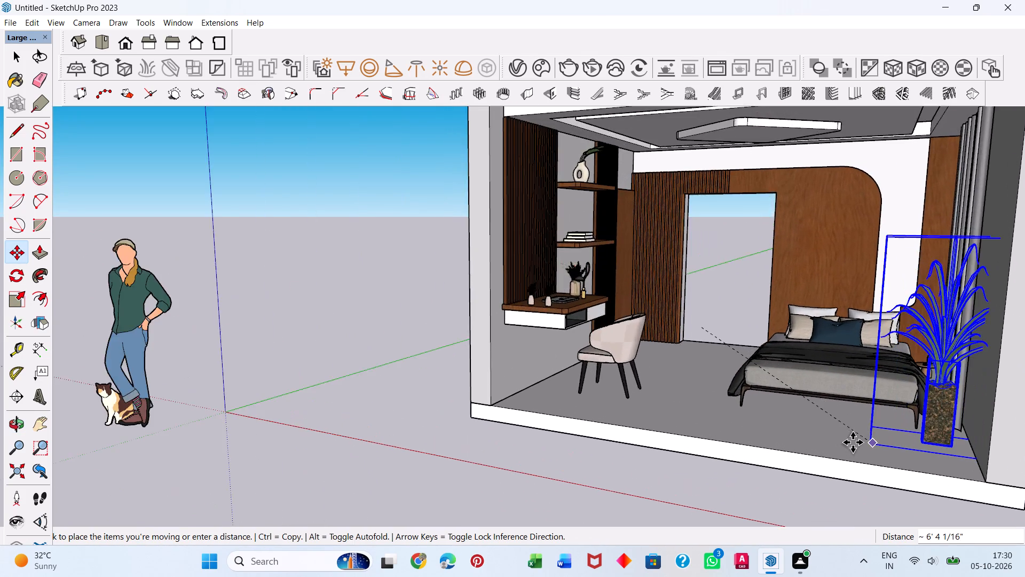
scroll(831, 441, "up", 5)
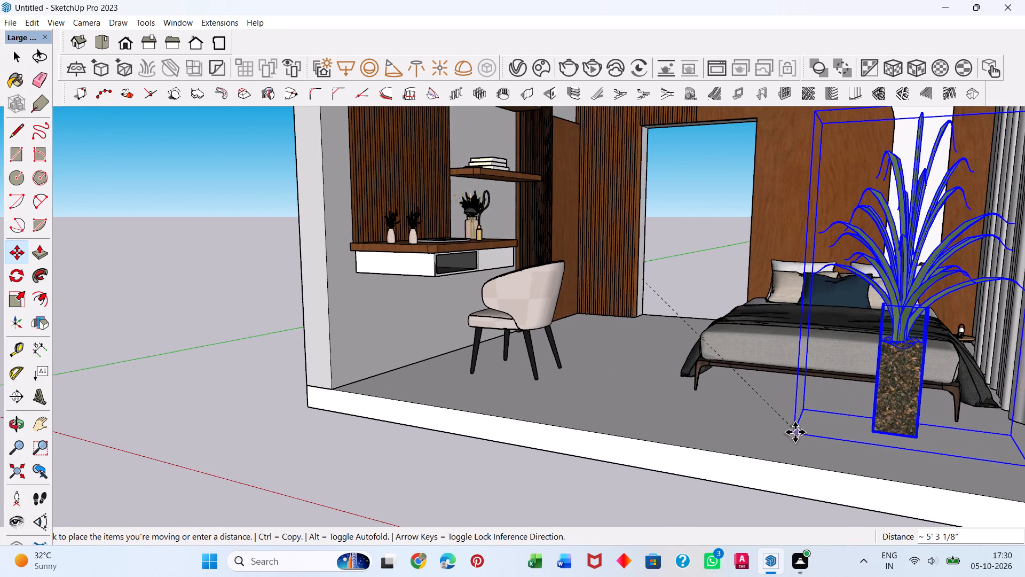
scroll(870, 441, "down", 6)
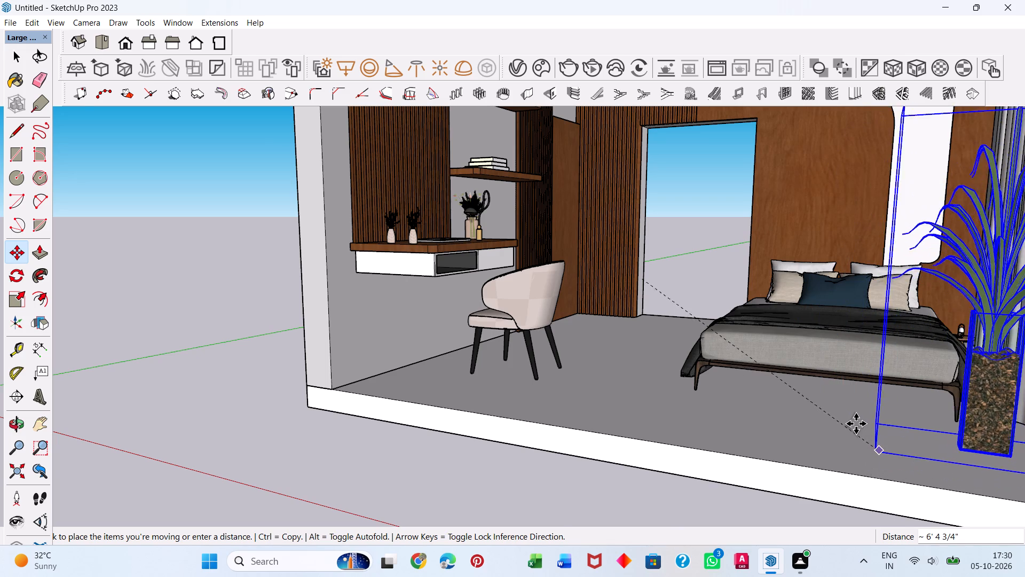
scroll(856, 424, "down", 7)
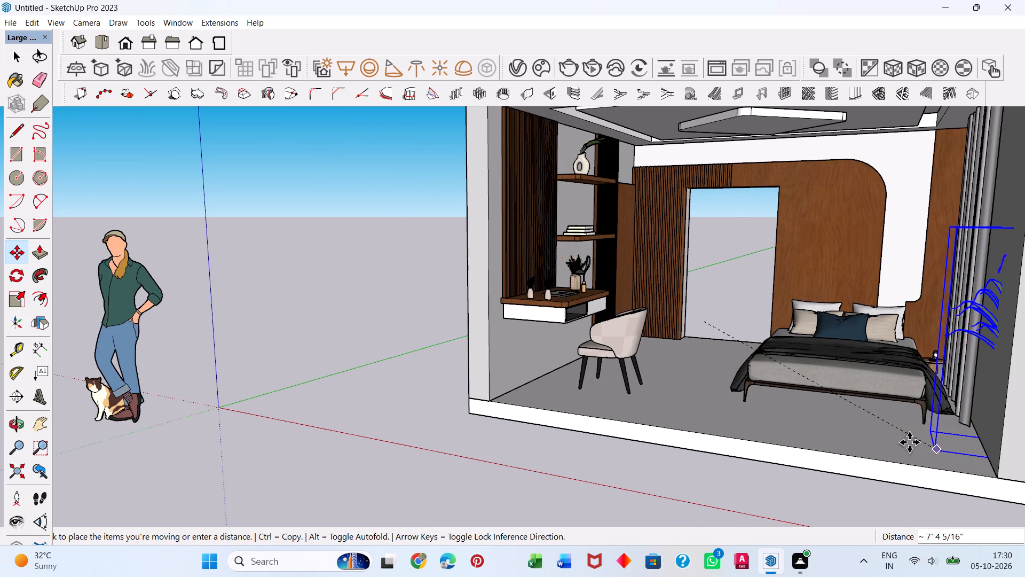
left_click(878, 445)
scroll(934, 438, "up", 1)
middle_click_drag(936, 439, 944, 439)
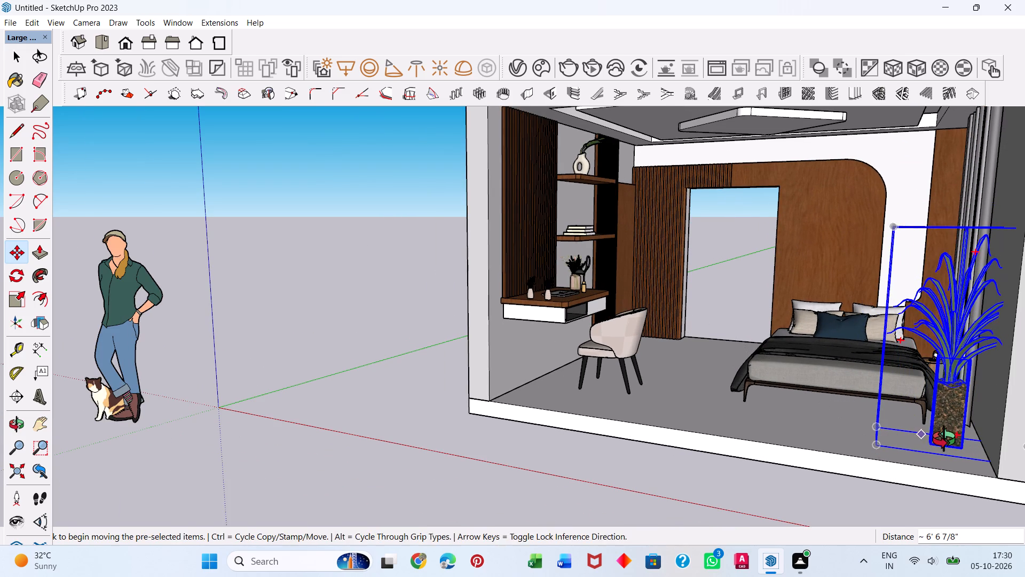
Scale the potted floor plant up along the green axis and deselect it.
middle_click_drag(944, 439, 982, 358)
scroll(952, 321, "up", 14)
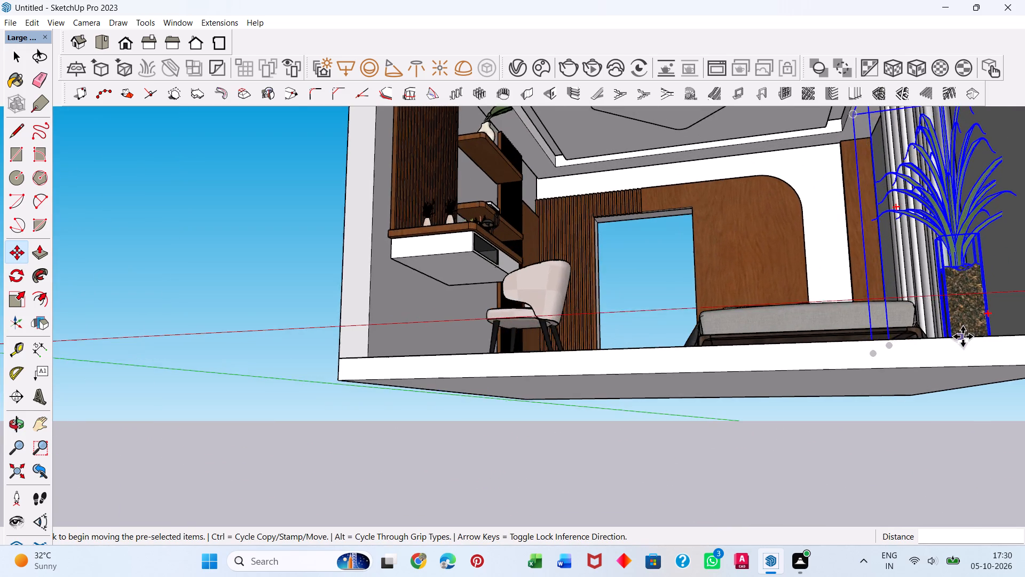
scroll(963, 337, "up", 14)
middle_click_drag(971, 310, 967, 347)
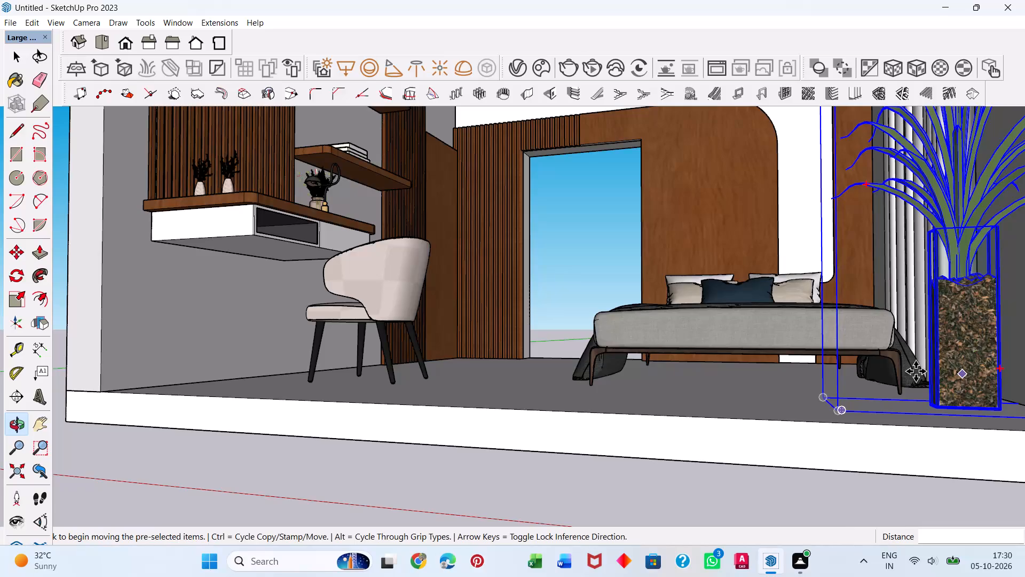
middle_click_drag(731, 361, 822, 446)
scroll(822, 447, "down", 9)
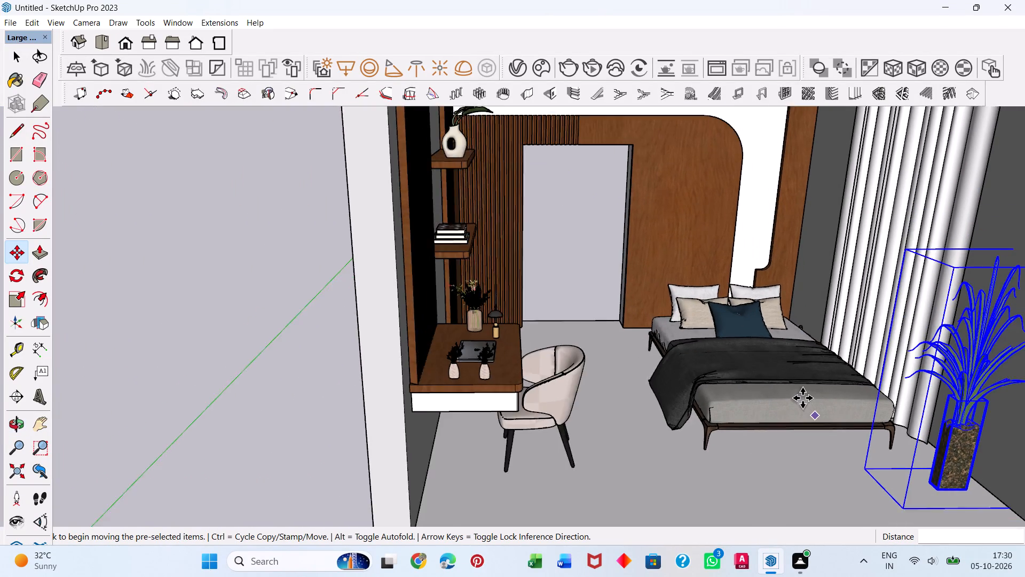
key("s")
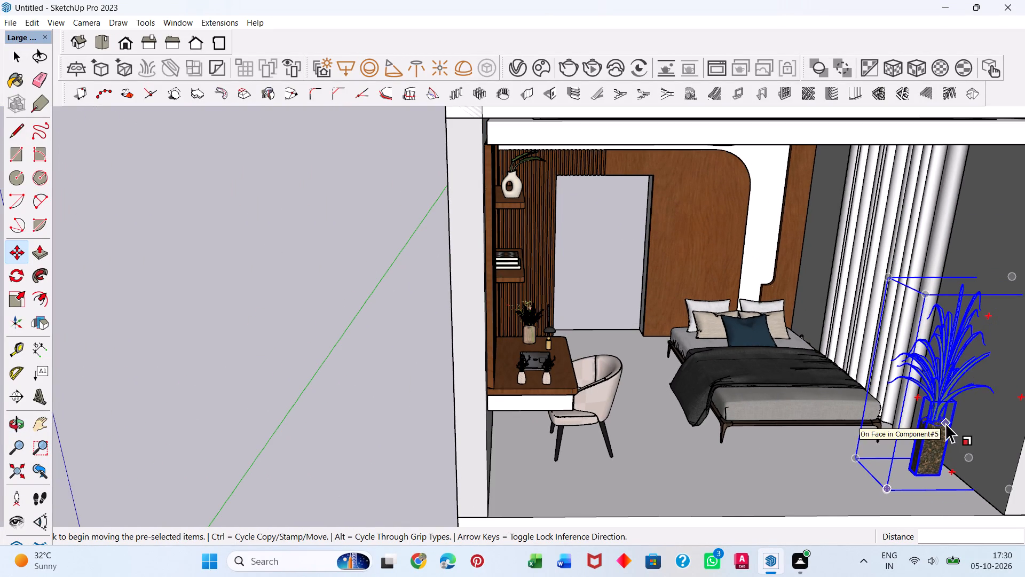
left_click(967, 397)
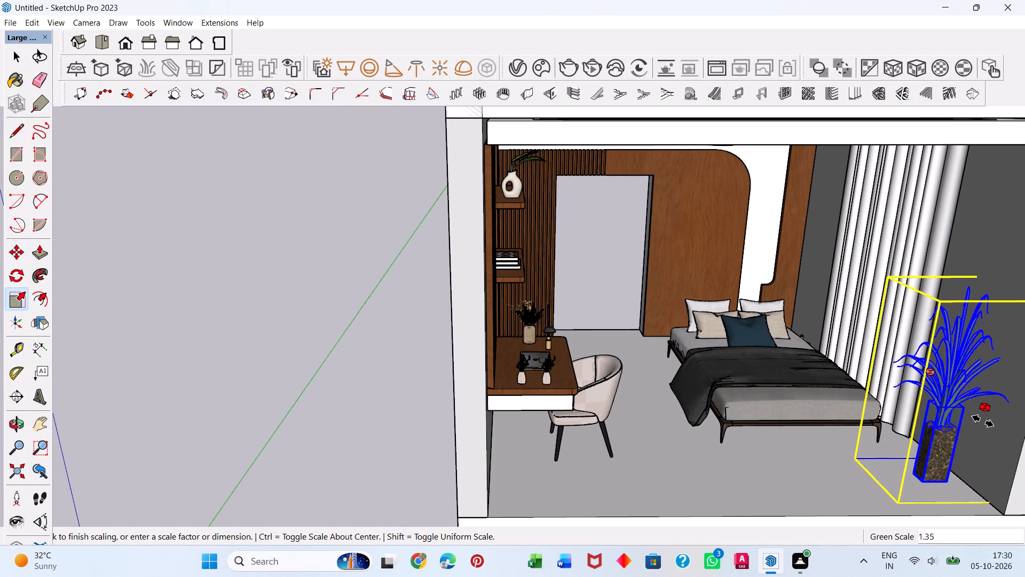
left_click(982, 422)
key("space")
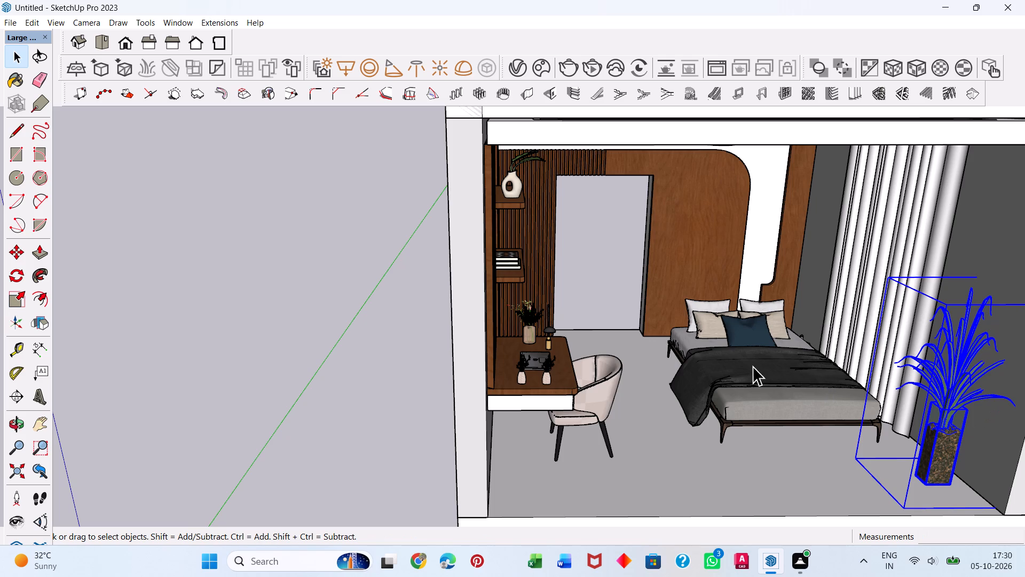
scroll(621, 356, "down", 5)
middle_click_drag(788, 342, 706, 340)
key("space")
left_click(316, 352)
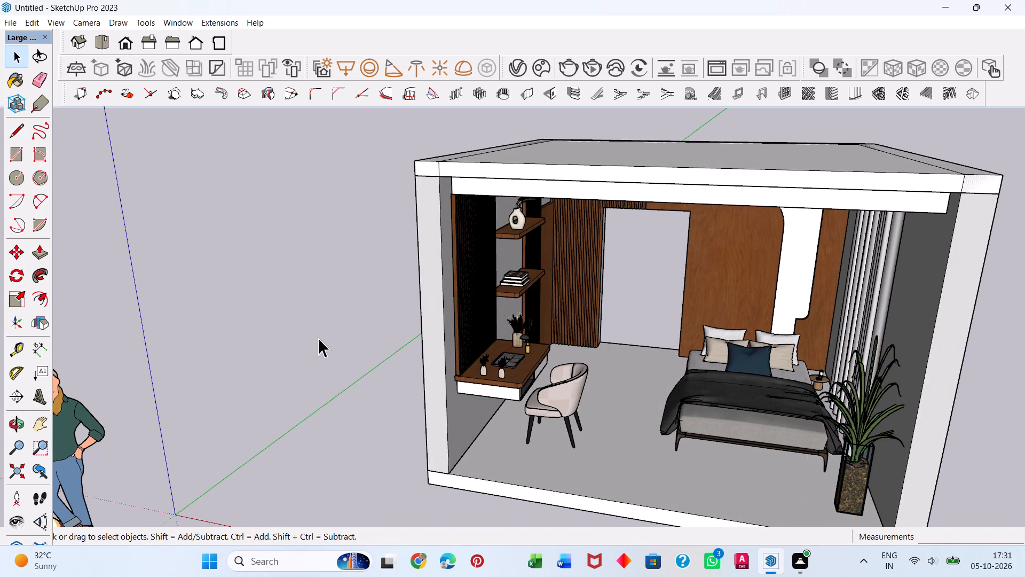
Import the Avation+Styled+Ceiling+Fan_JSB model from Downloads and place it on the underside of the central false-ceiling panel.
scroll(575, 415, "down", 1)
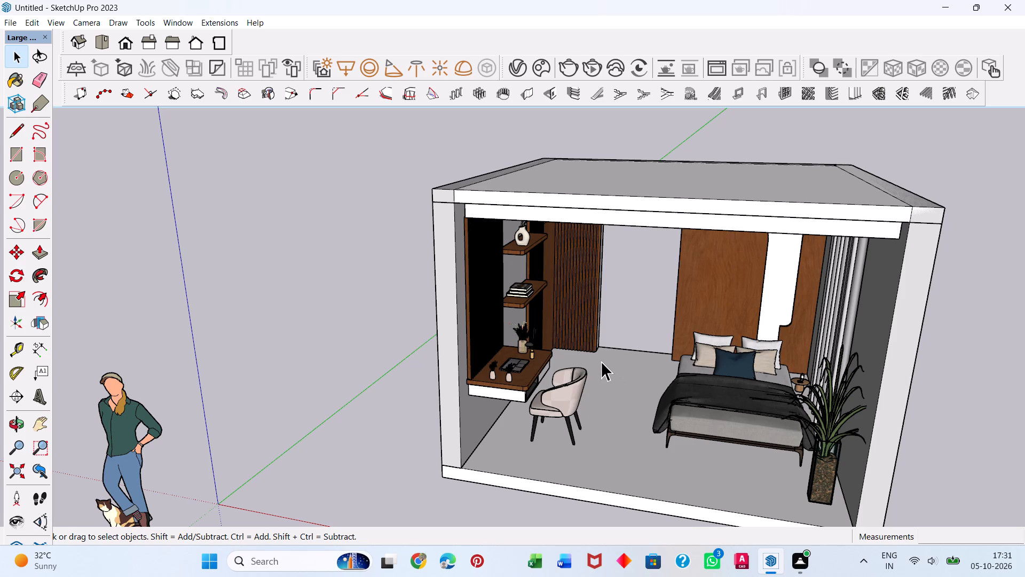
middle_click_drag(664, 369, 772, 322)
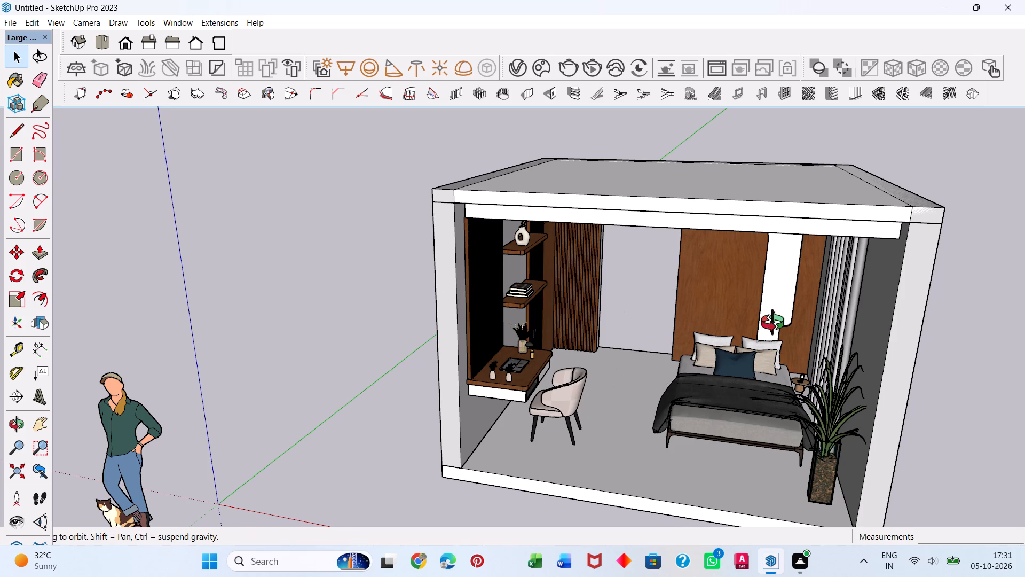
middle_click_drag(772, 322, 774, 269)
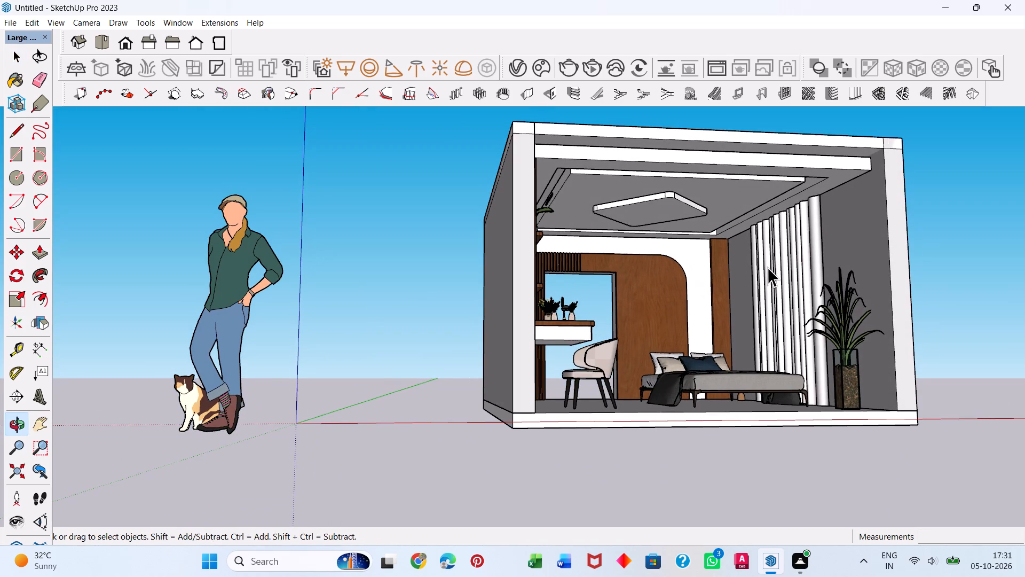
left_click(5, 19)
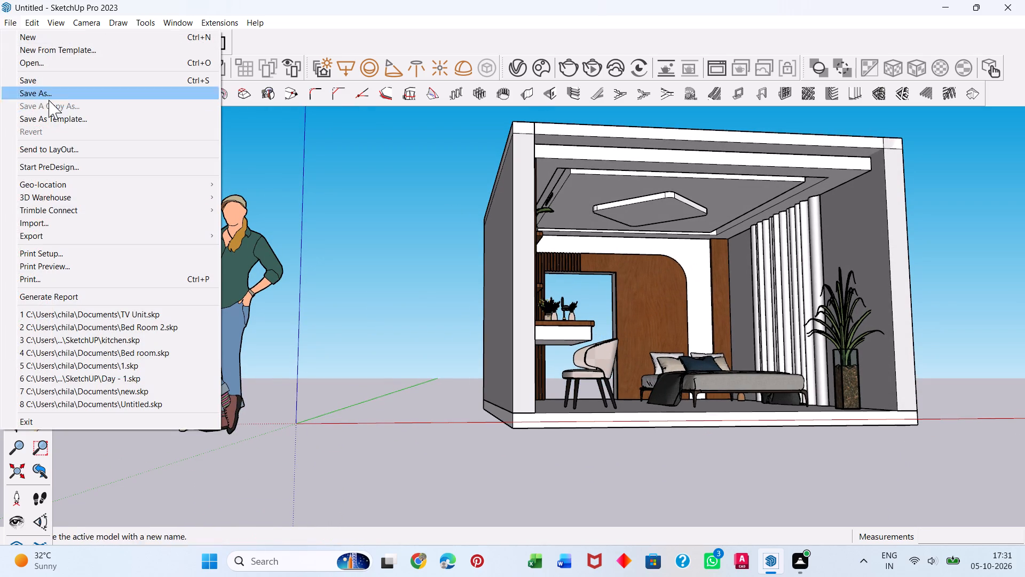
left_click(46, 221)
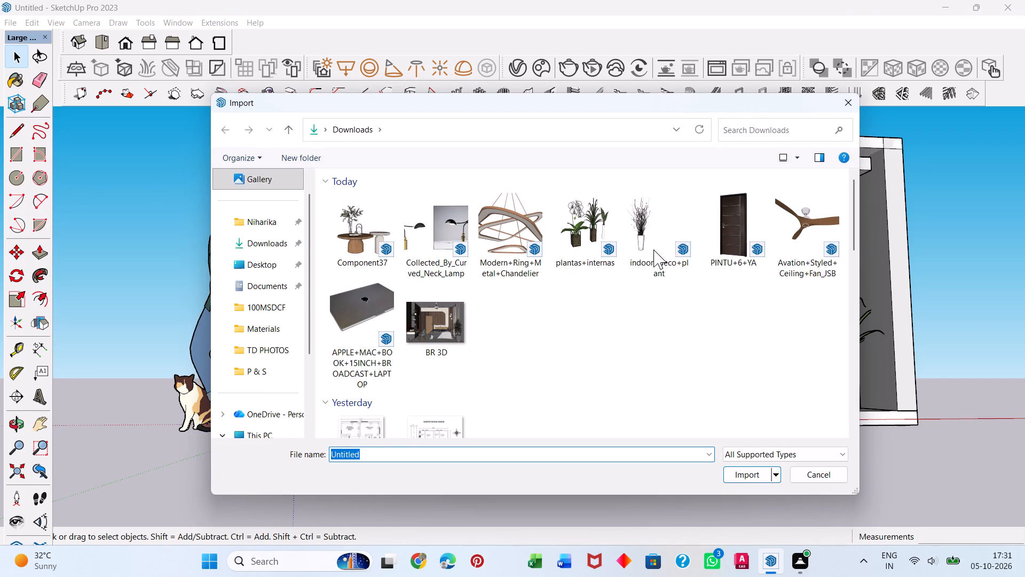
left_click(808, 233)
left_click(768, 477)
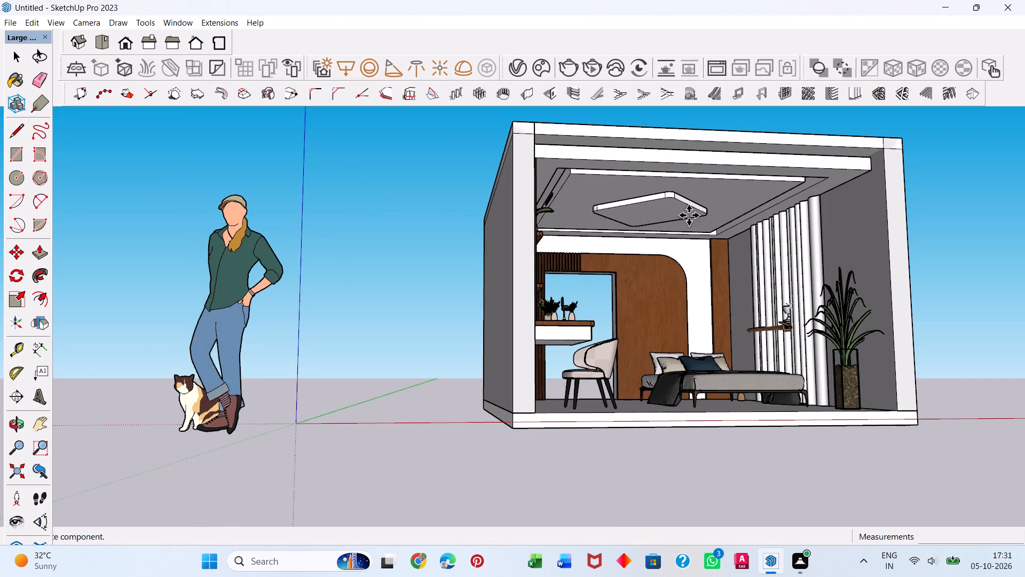
scroll(664, 216, "up", 20)
scroll(664, 216, "up", 11)
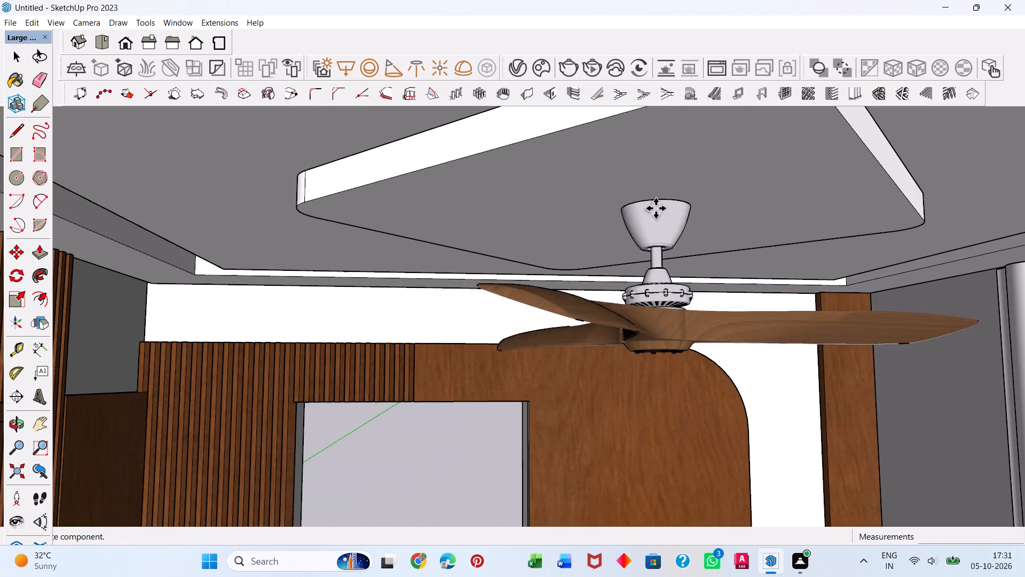
scroll(630, 207, "up", 4)
middle_click_drag(630, 225, 682, 178)
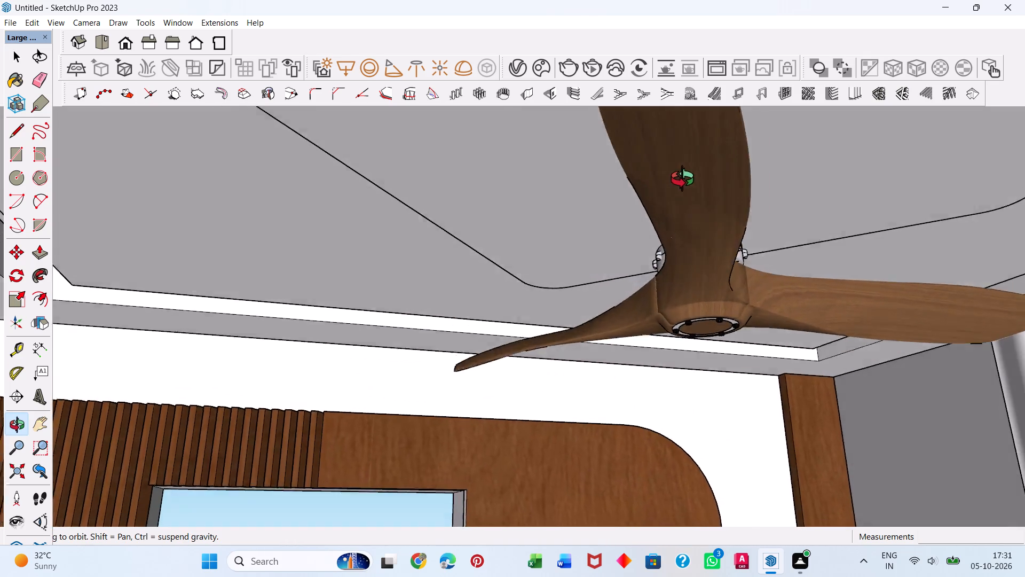
middle_click_drag(682, 178, 730, 210)
left_click(784, 165)
Move the ceiling fan along the red axis towards the middle of the central ceiling panel, working from the front view.
scroll(742, 229, "down", 7)
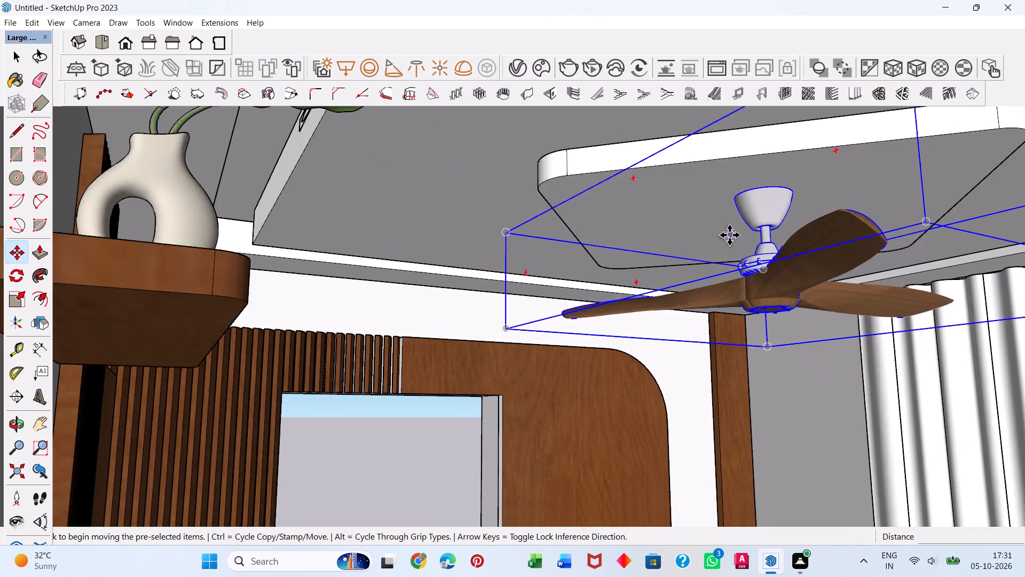
scroll(729, 235, "down", 3)
key("space")
scroll(762, 305, "down", 4)
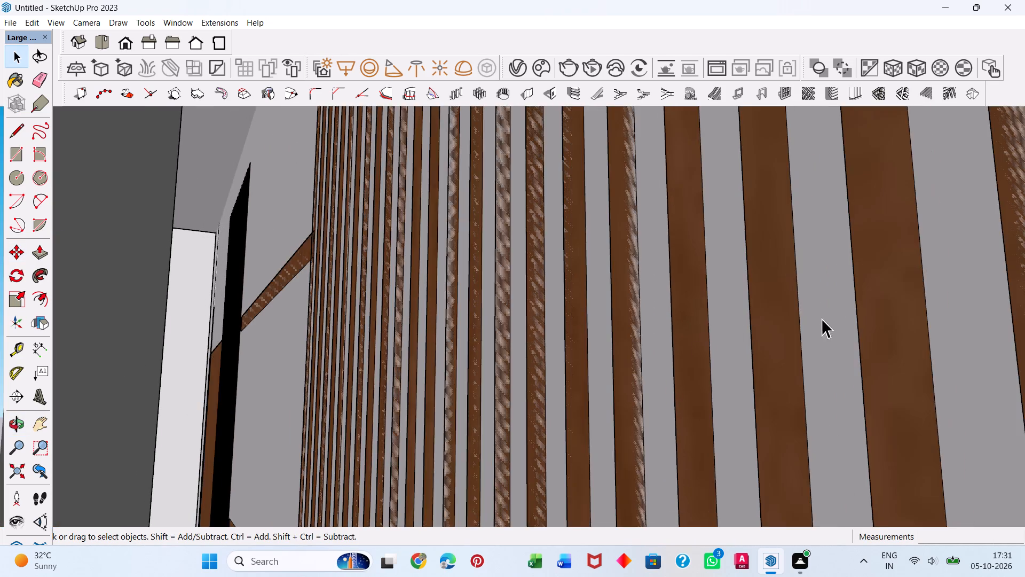
middle_click_drag(721, 351, 417, 353)
scroll(425, 370, "down", 20)
scroll(425, 370, "down", 15)
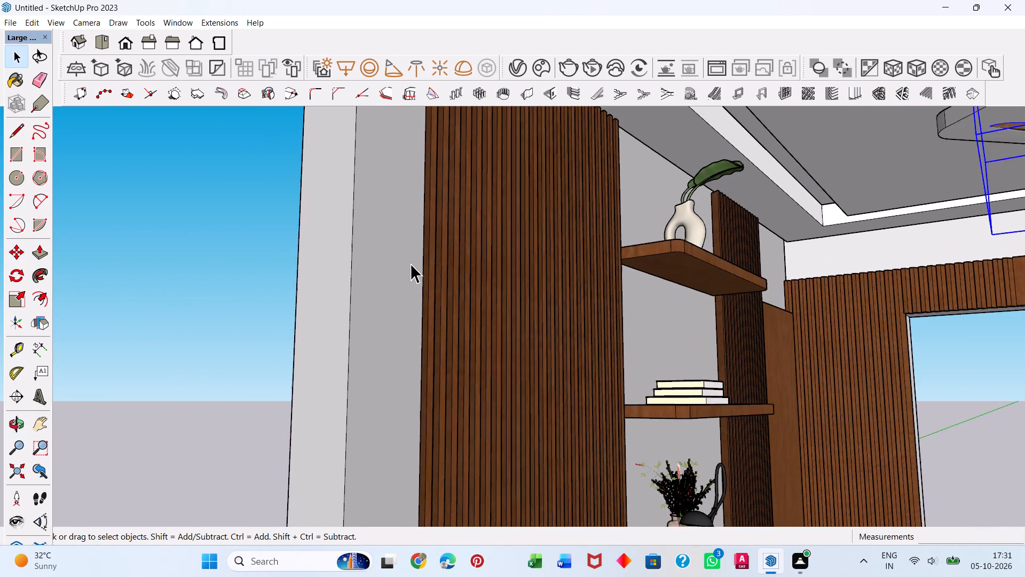
scroll(411, 263, "down", 11)
scroll(609, 248, "down", 16)
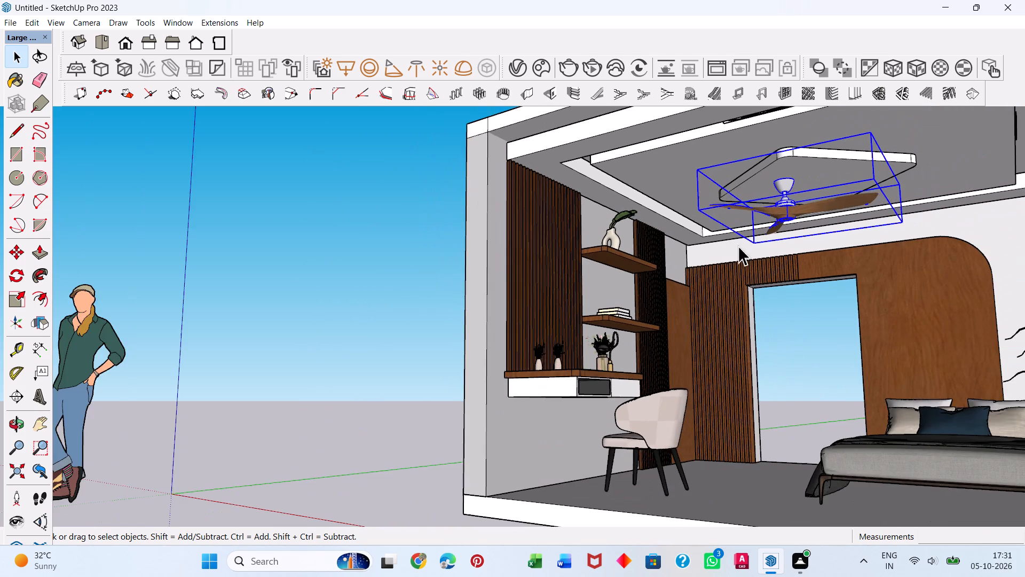
scroll(898, 210, "up", 1)
middle_click_drag(898, 210, 1024, 208)
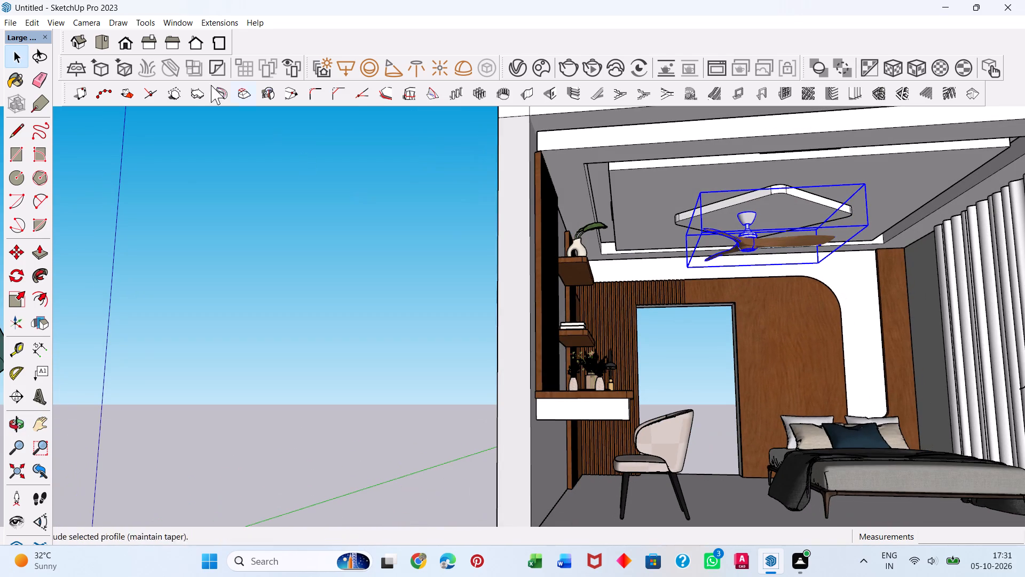
left_click(128, 37)
scroll(609, 205, "up", 3)
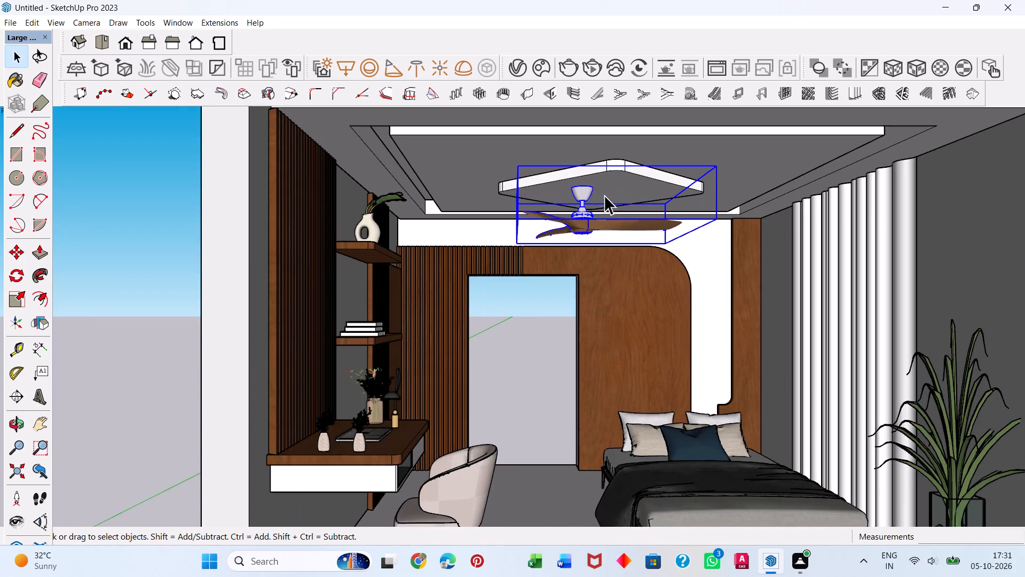
scroll(602, 192, "up", 1)
scroll(471, 207, "down", 19)
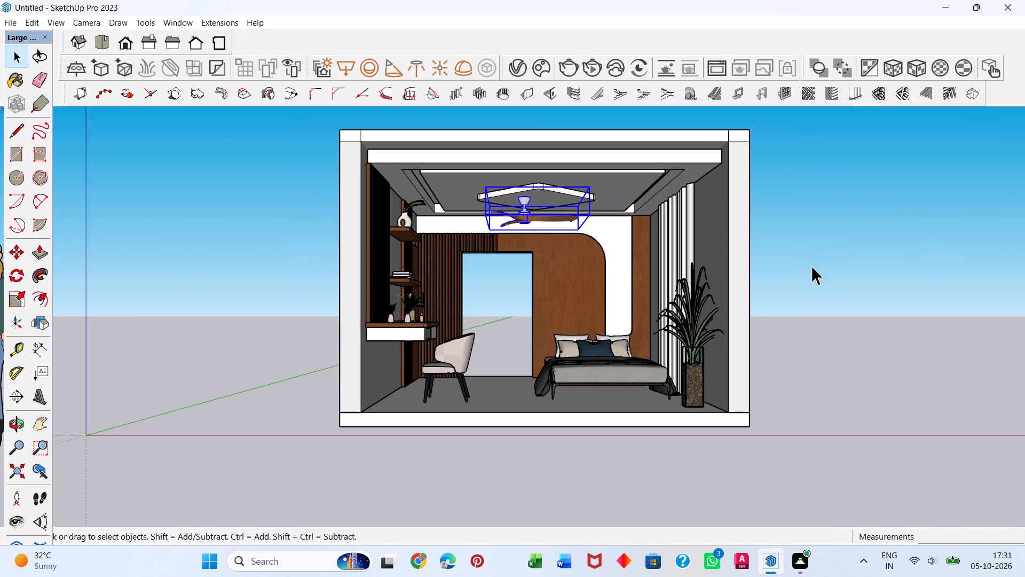
scroll(916, 240, "up", 3)
middle_click_drag(389, 181, 413, 213)
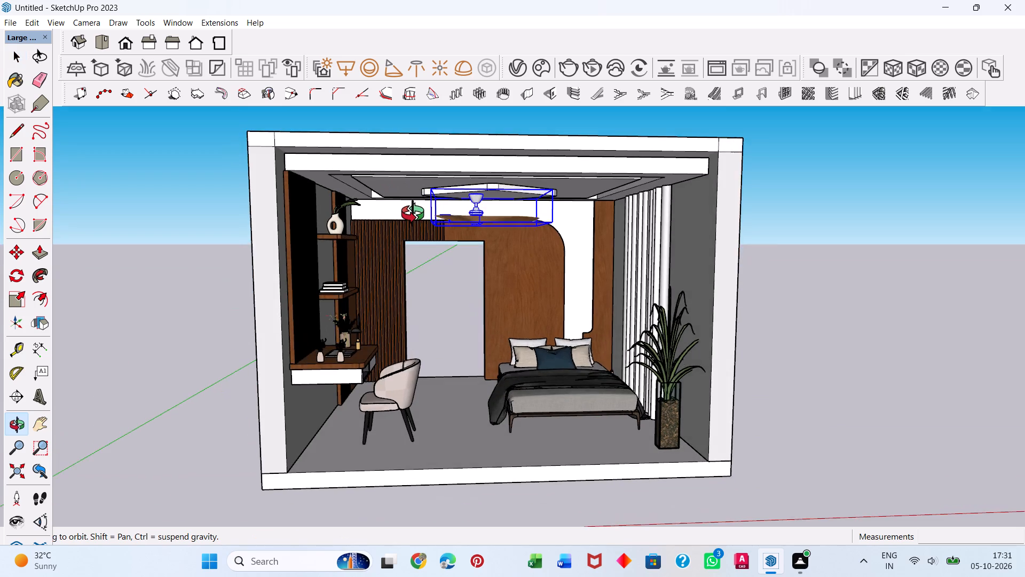
middle_click_drag(413, 213, 393, 208)
left_click(186, 40)
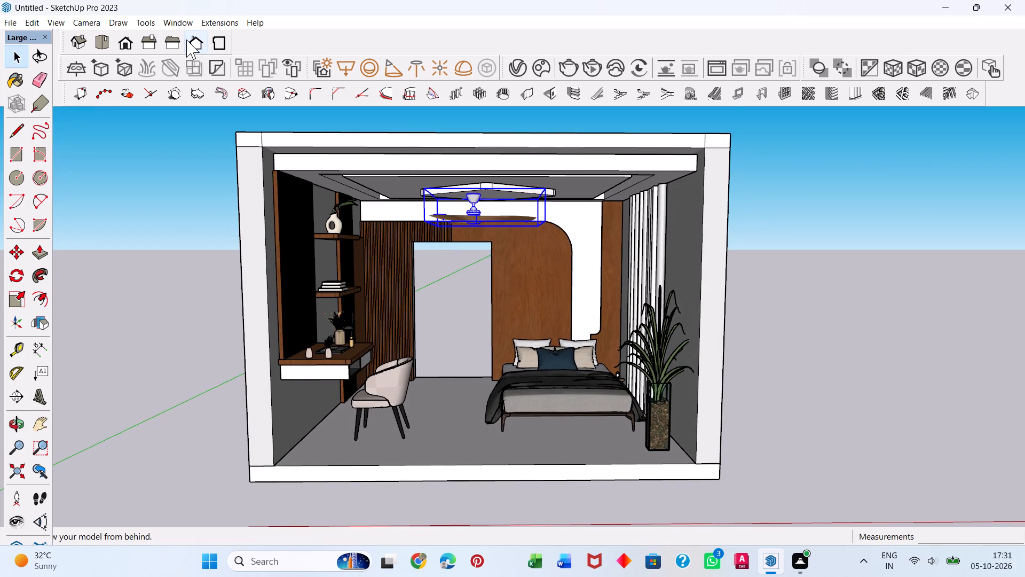
left_click(124, 38)
scroll(611, 201, "up", 4)
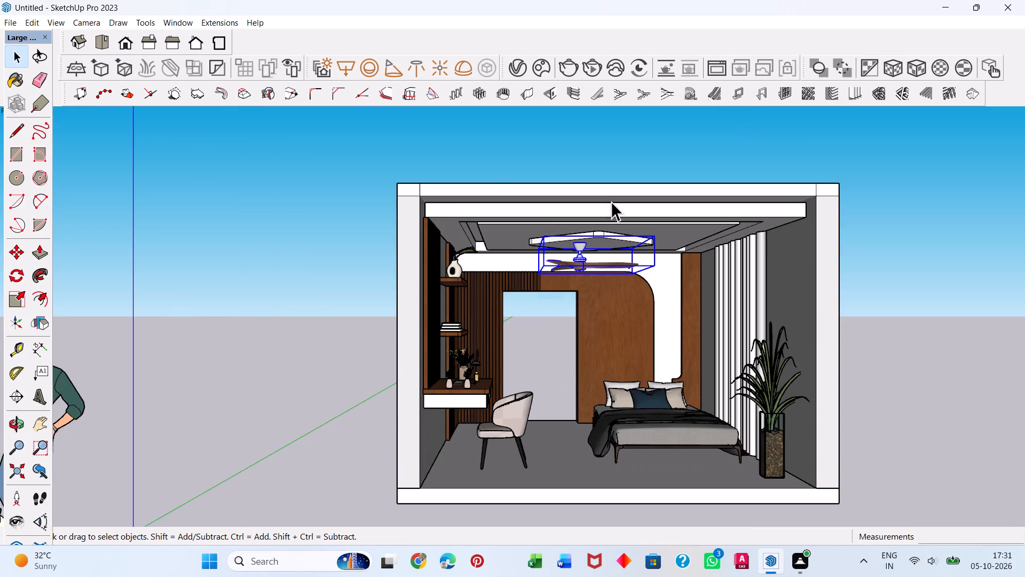
scroll(672, 214, "up", 20)
scroll(672, 214, "up", 2)
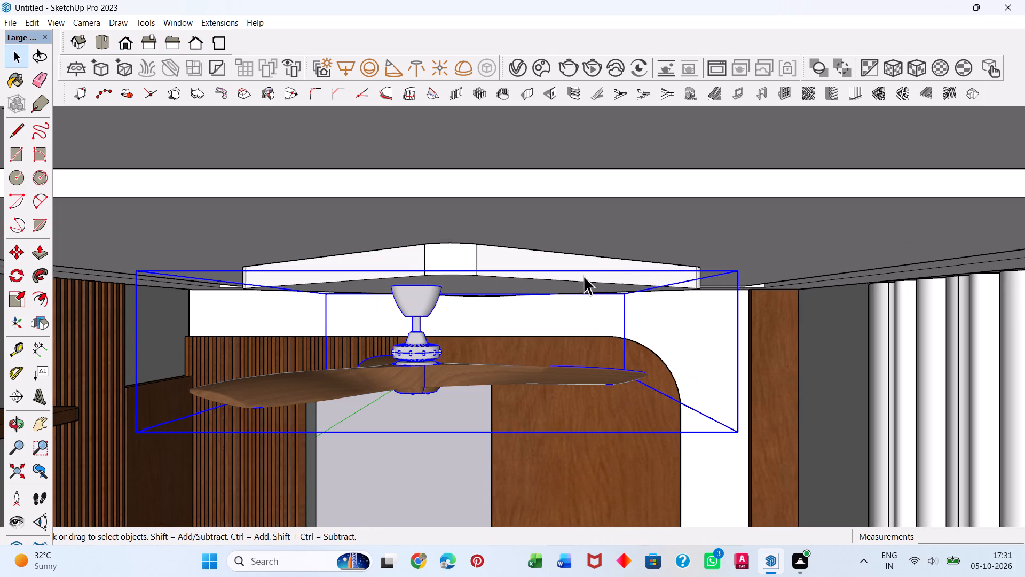
key("m")
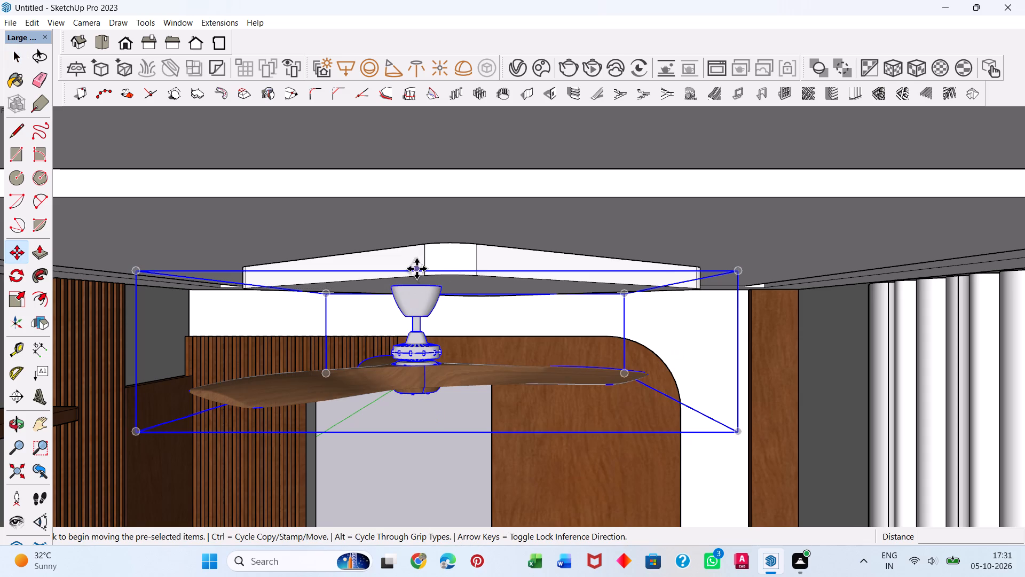
scroll(370, 267, "down", 1)
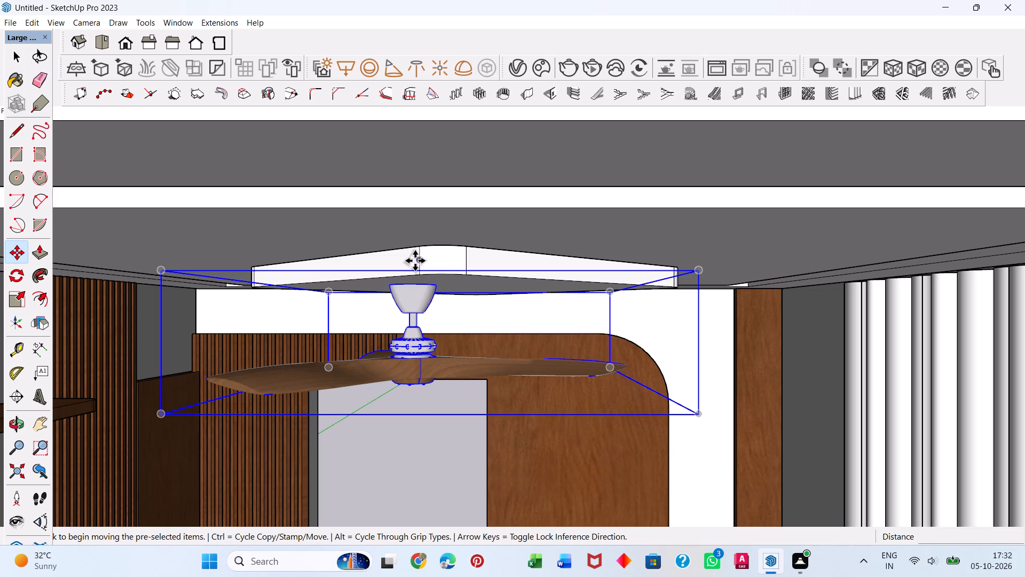
scroll(422, 267, "up", 5)
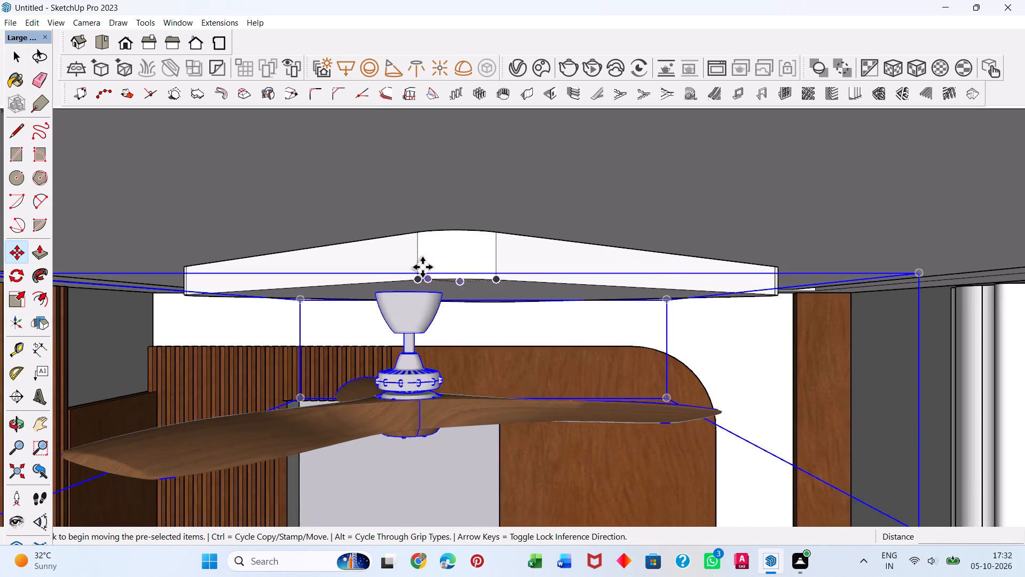
scroll(426, 276, "up", 11)
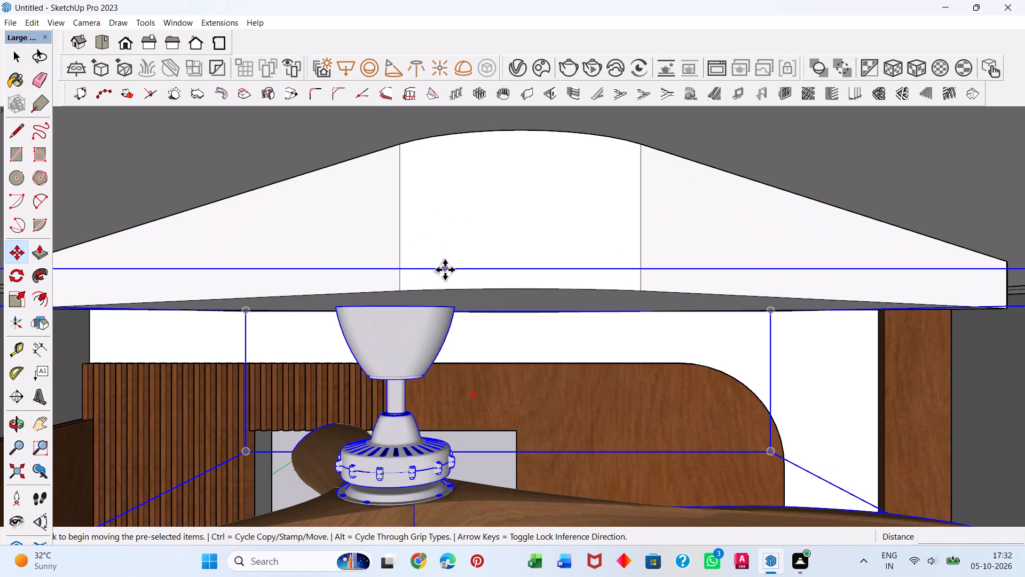
left_click(450, 268)
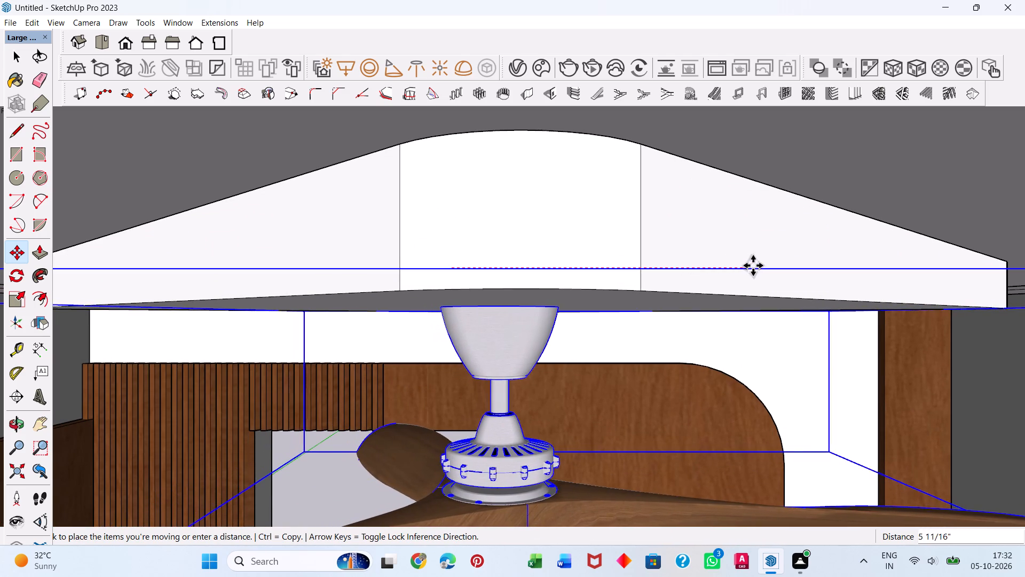
left_click(804, 264)
Move the ceiling fan about 1' 1" along the green axis beneath the central false-ceiling panel.
scroll(559, 332, "up", 1)
middle_click_drag(559, 332, 581, 228)
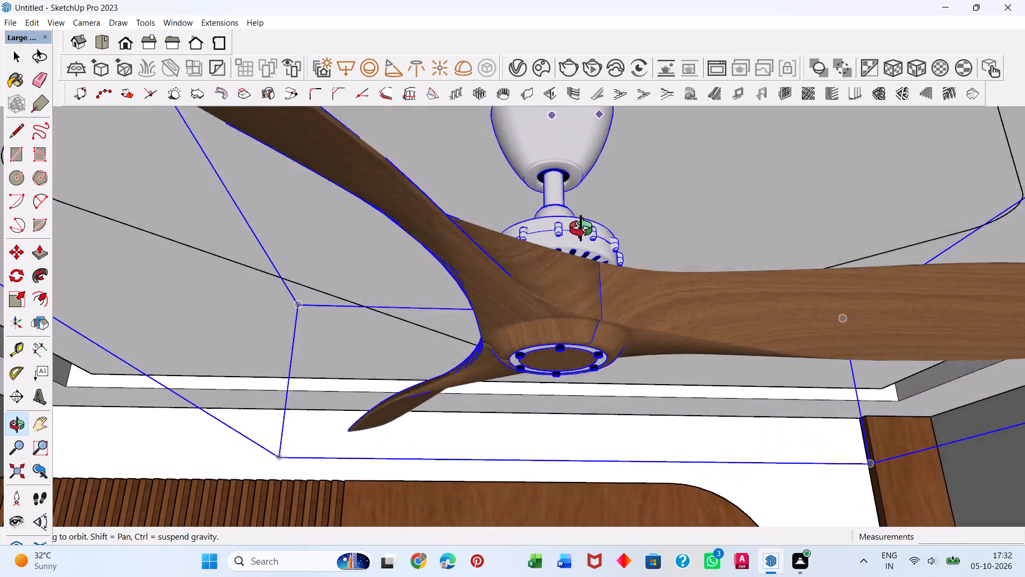
middle_click_drag(581, 228, 968, 198)
scroll(589, 208, "up", 1)
scroll(962, 212, "down", 4)
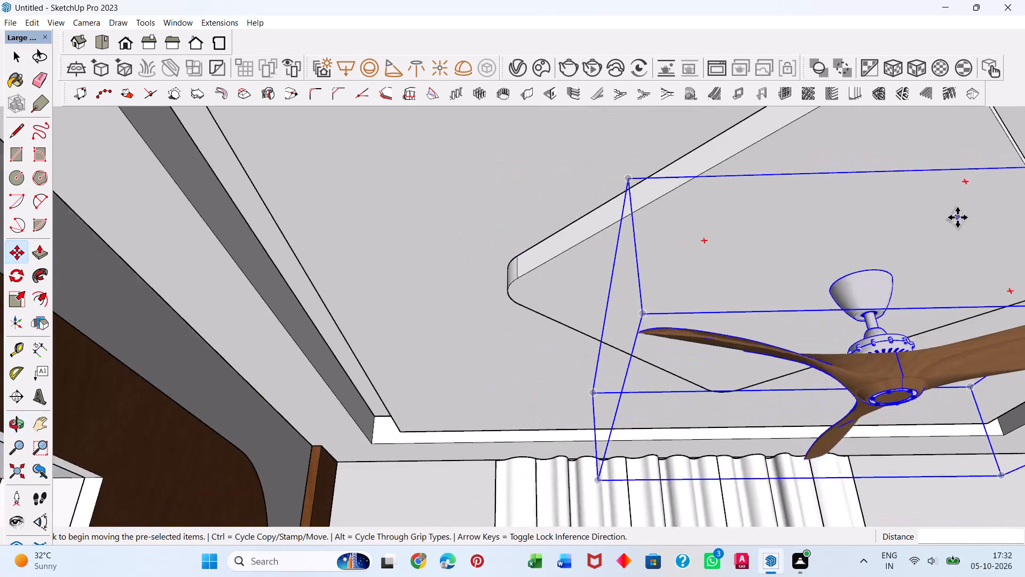
scroll(957, 217, "down", 6)
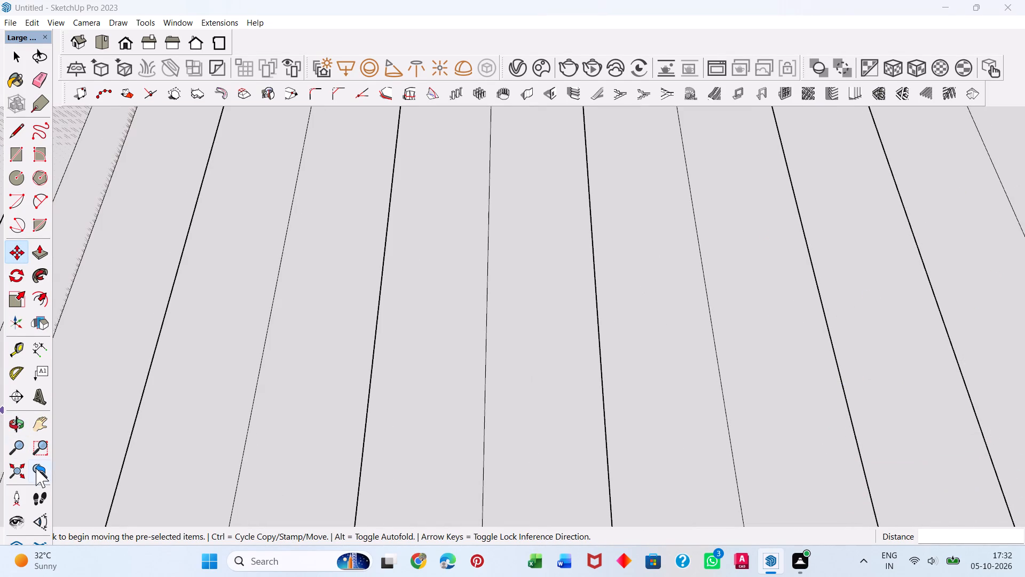
left_click(36, 468)
middle_click_drag(528, 372, 656, 337)
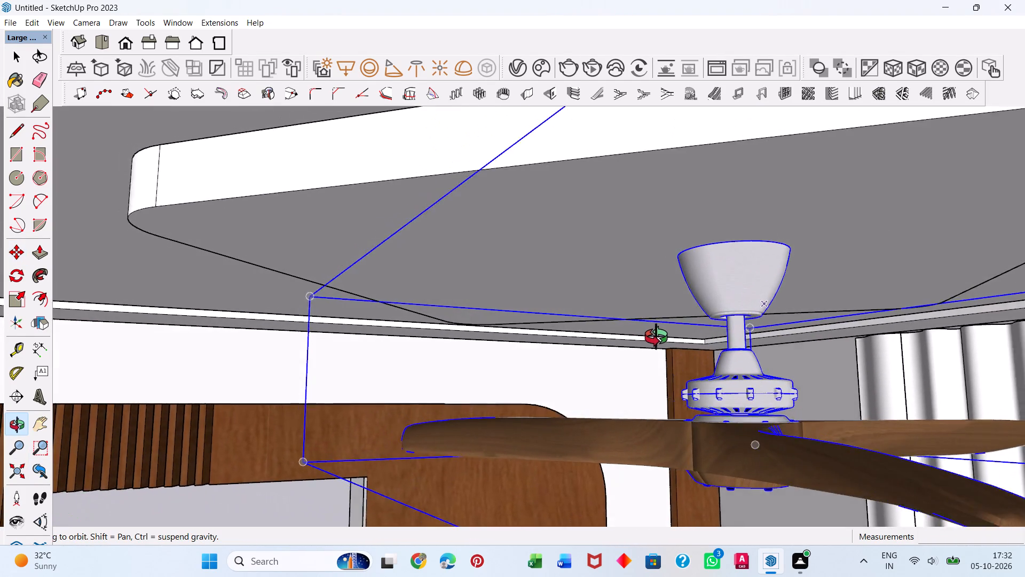
middle_click_drag(656, 337, 671, 358)
scroll(613, 326, "down", 4)
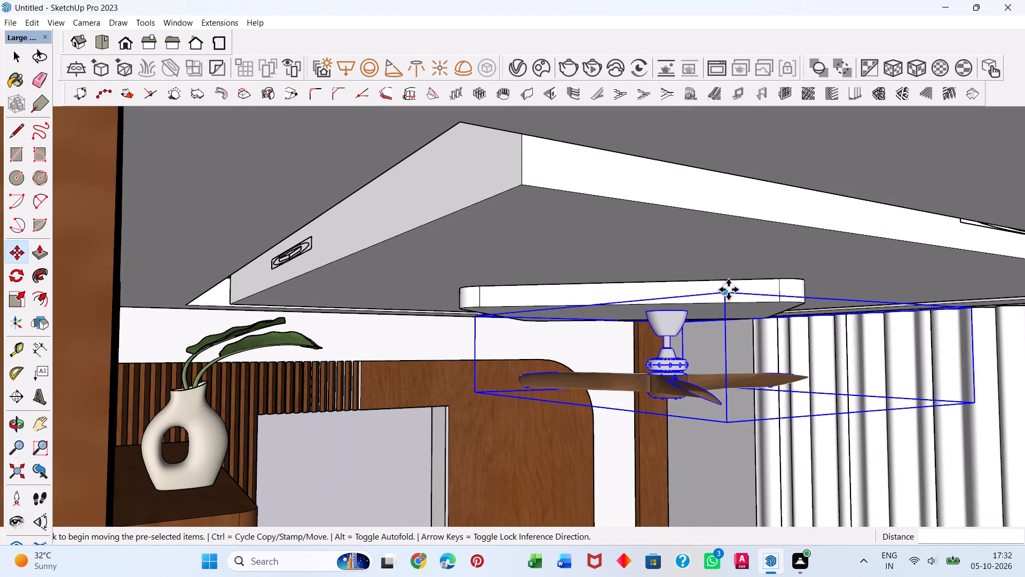
left_click(725, 292)
middle_click_drag(666, 300, 667, 271)
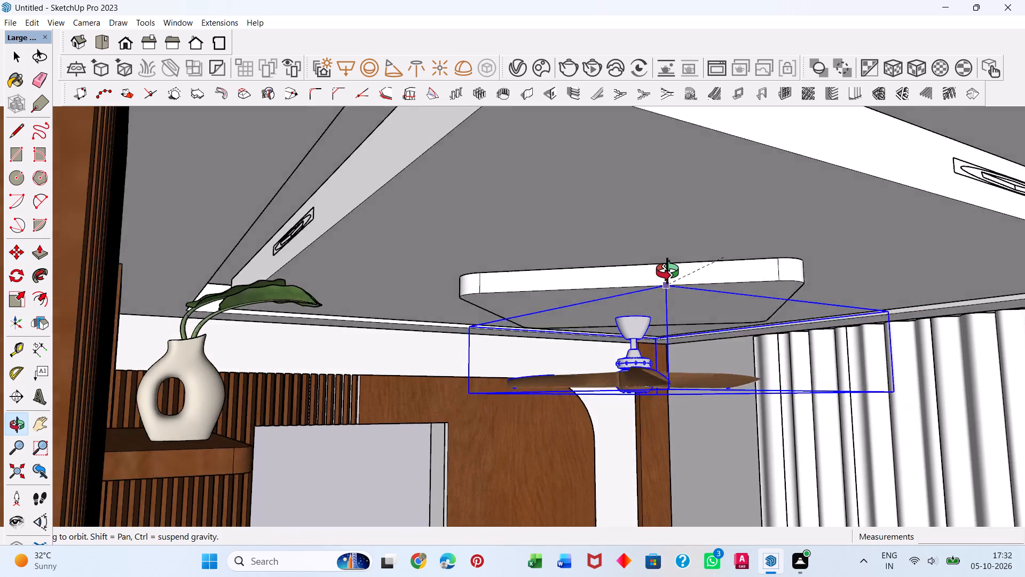
middle_click_drag(667, 271, 663, 209)
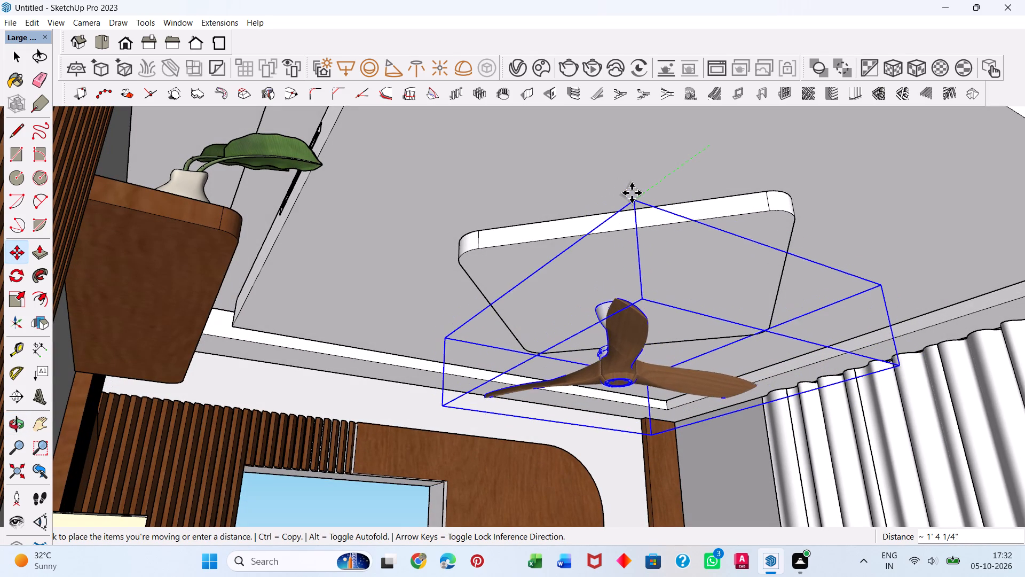
left_click(630, 193)
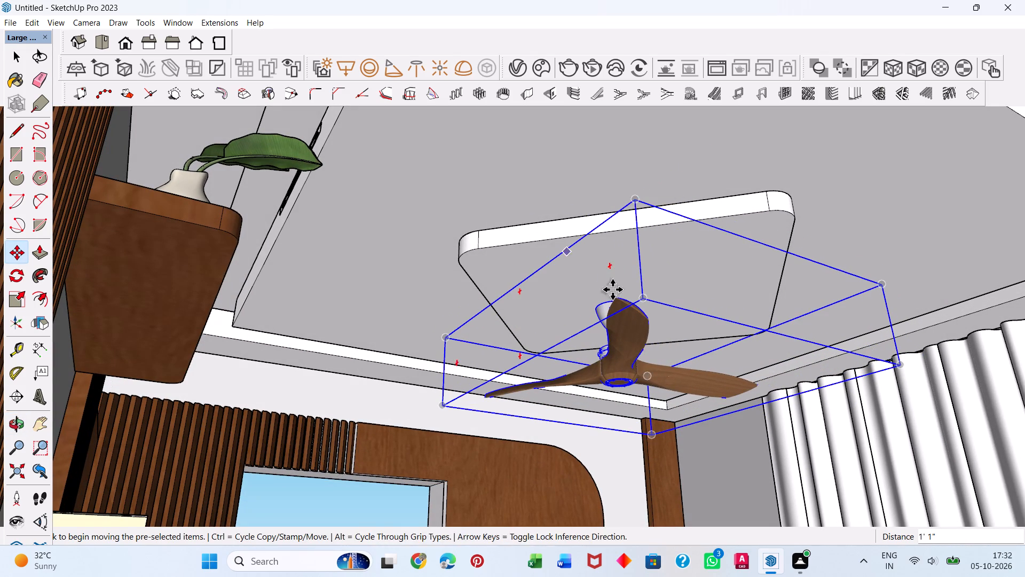
Shift the ceiling fan freehand by its top mount further towards the middle of the central ceiling panel.
middle_click_drag(684, 367, 510, 305)
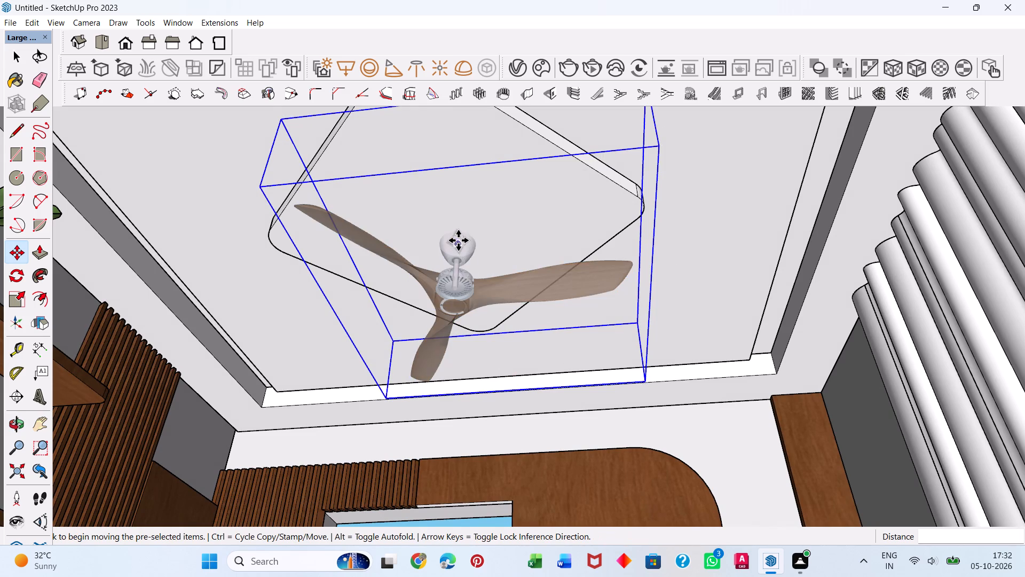
left_click_drag(458, 240, 446, 210)
key("space")
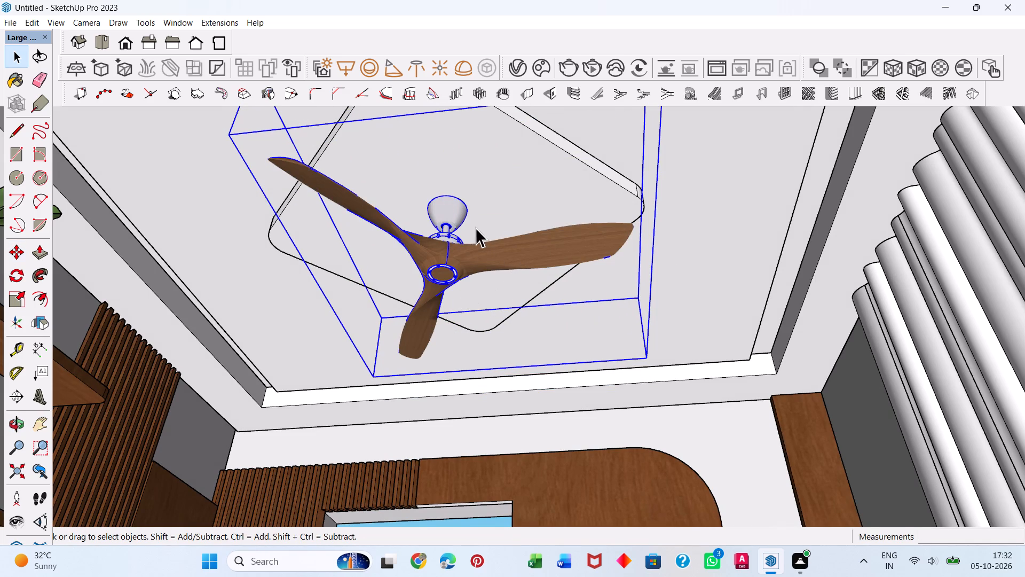
Scale the ceiling fan down uniformly from its corners in several passes, including one of about 0.86, to fit the central panel.
scroll(473, 255, "down", 3)
key("s")
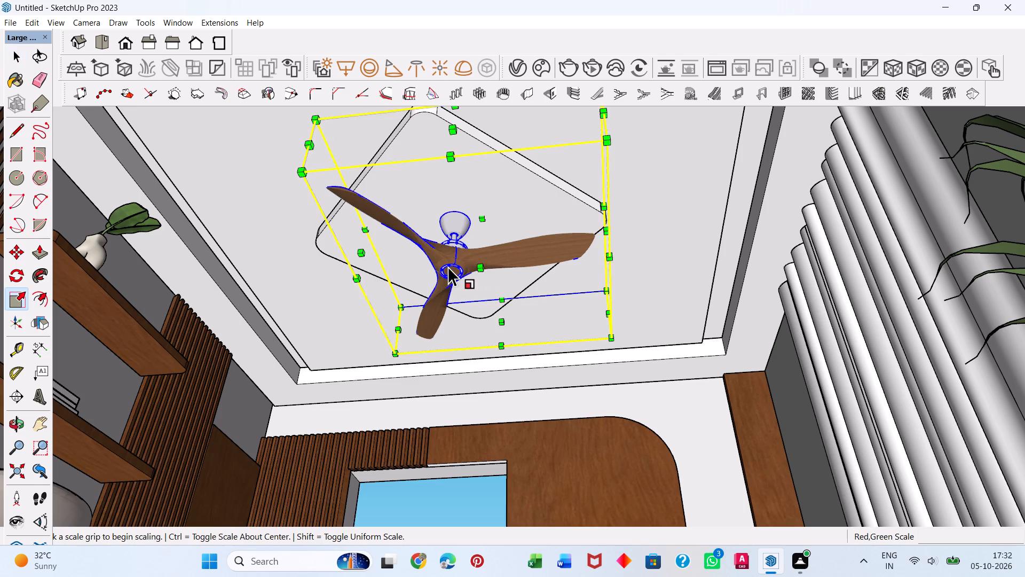
left_click_drag(607, 139, 589, 163)
left_click_drag(395, 352, 420, 315)
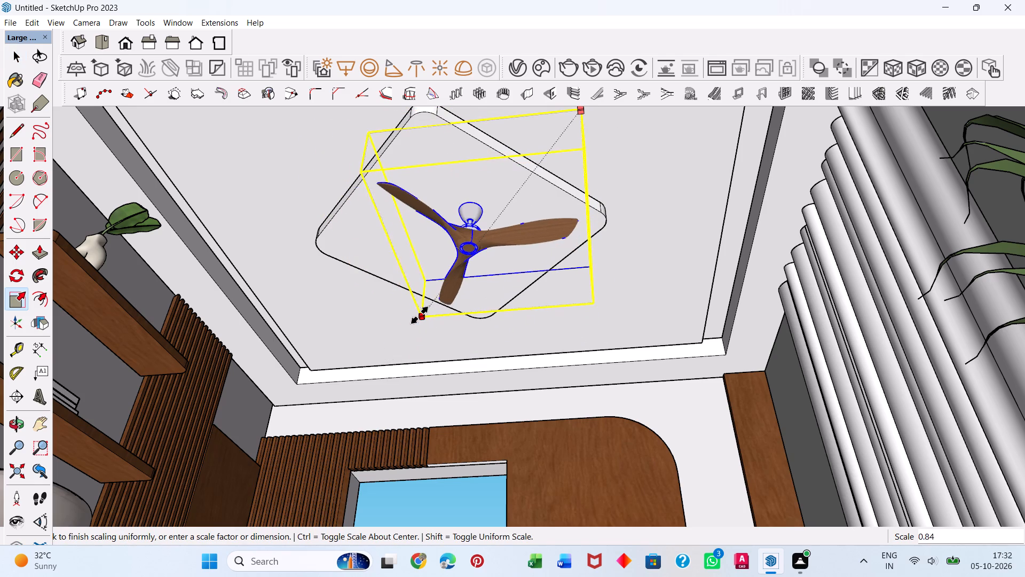
left_click_drag(420, 315, 406, 318)
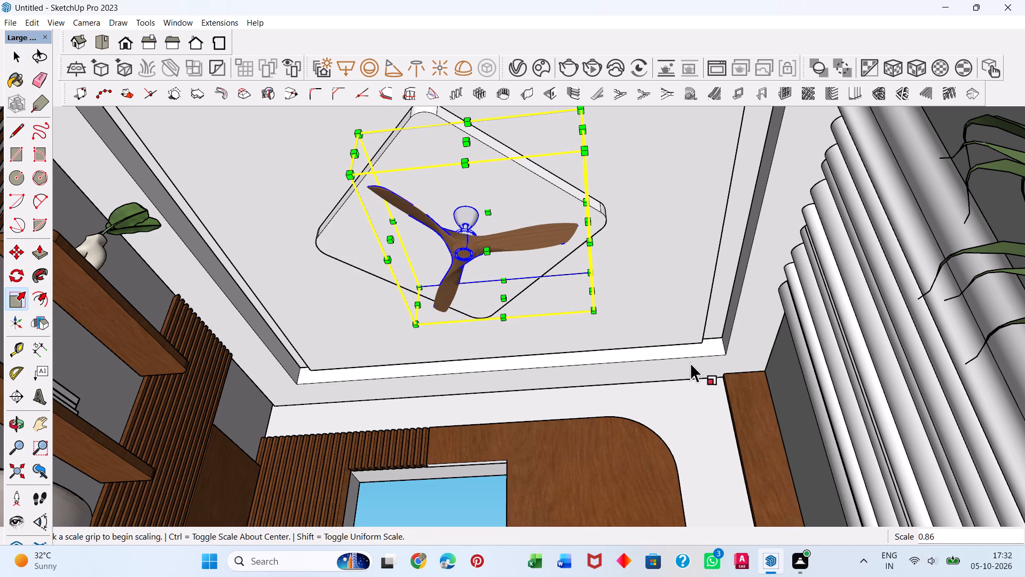
left_click_drag(590, 304, 580, 298)
scroll(586, 319, "up", 8)
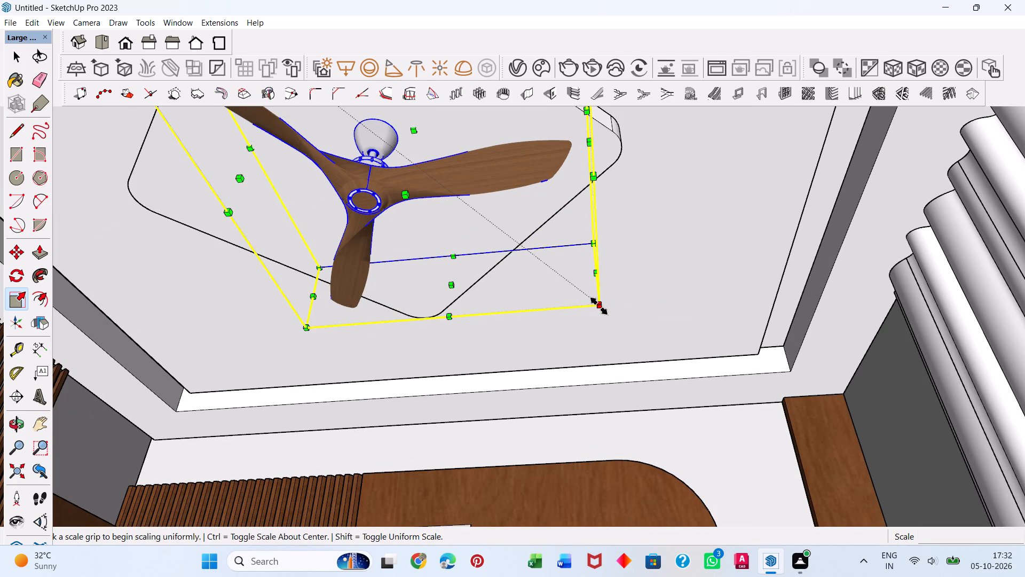
left_click_drag(599, 306, 582, 294)
scroll(583, 291, "up", 1)
scroll(583, 291, "down", 6)
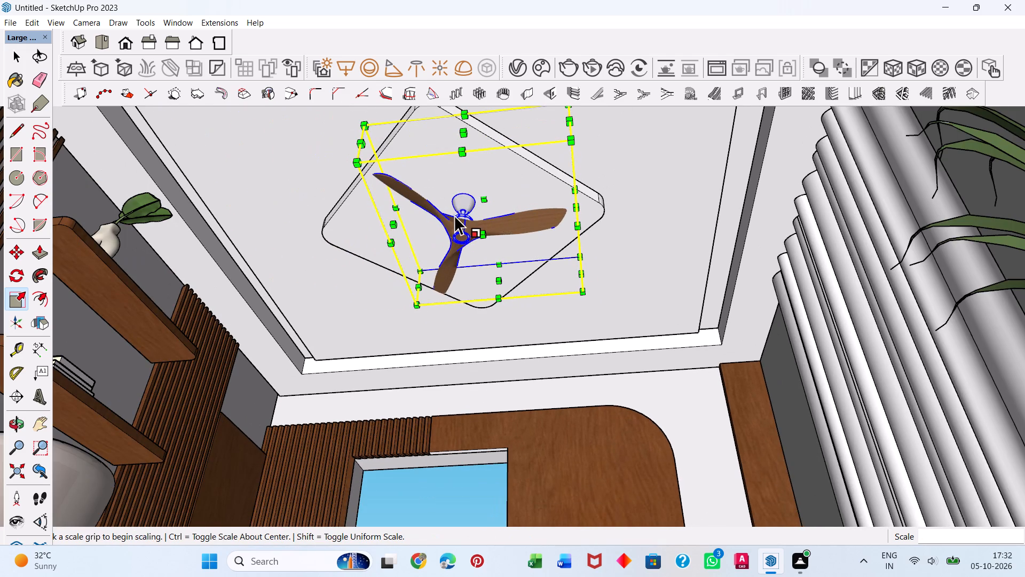
key("space")
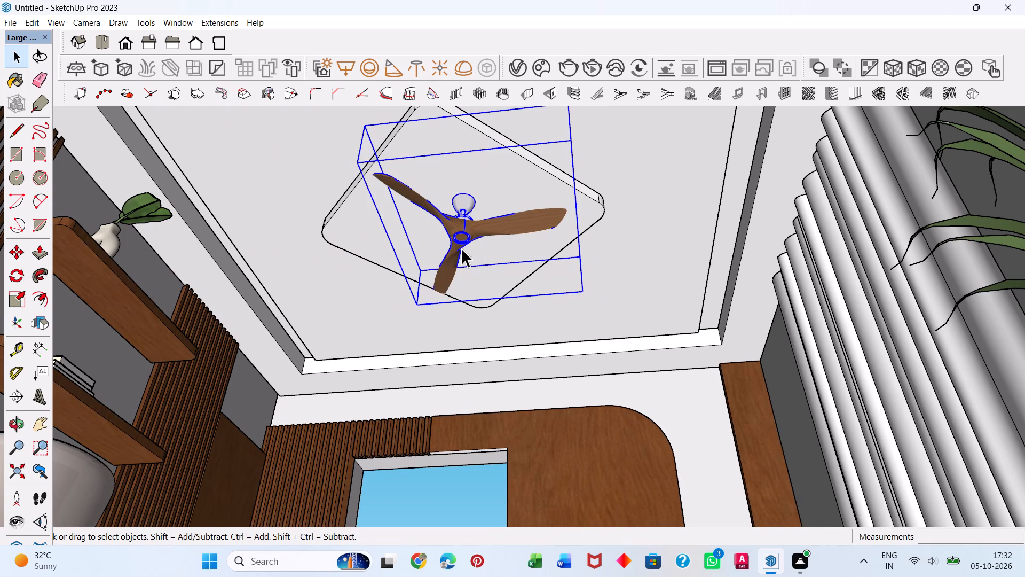
Lower the ceiling fan by its top mount about 6" along the blue axis and check its position from below.
key("m")
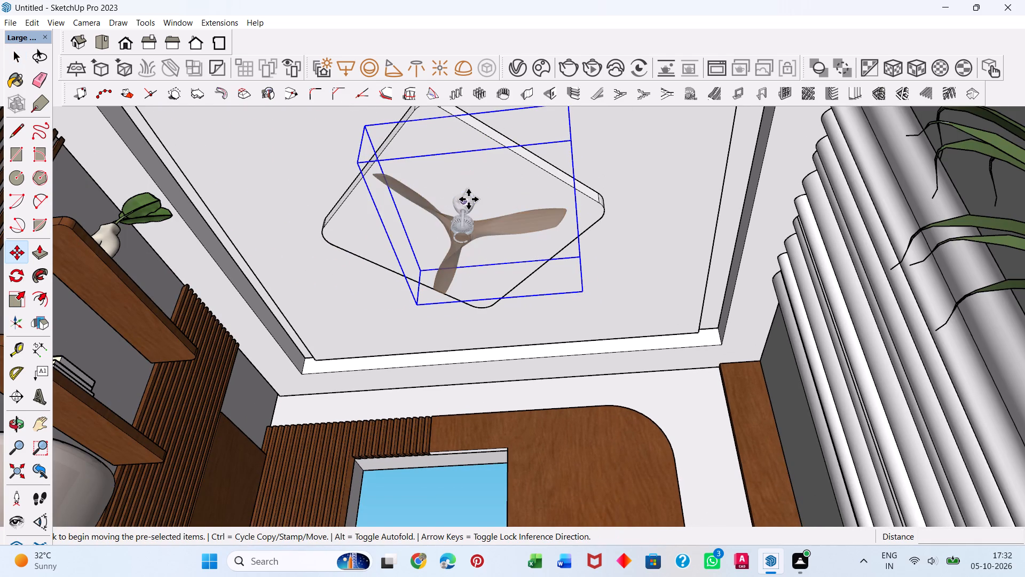
left_click(464, 202)
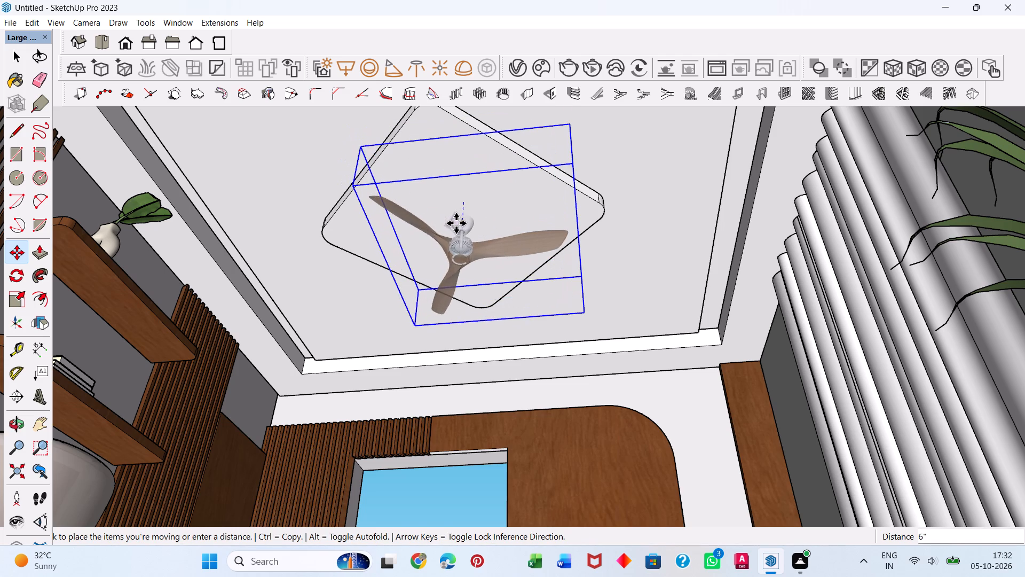
left_click(454, 223)
scroll(455, 269, "up", 1)
middle_click_drag(458, 263, 585, 346)
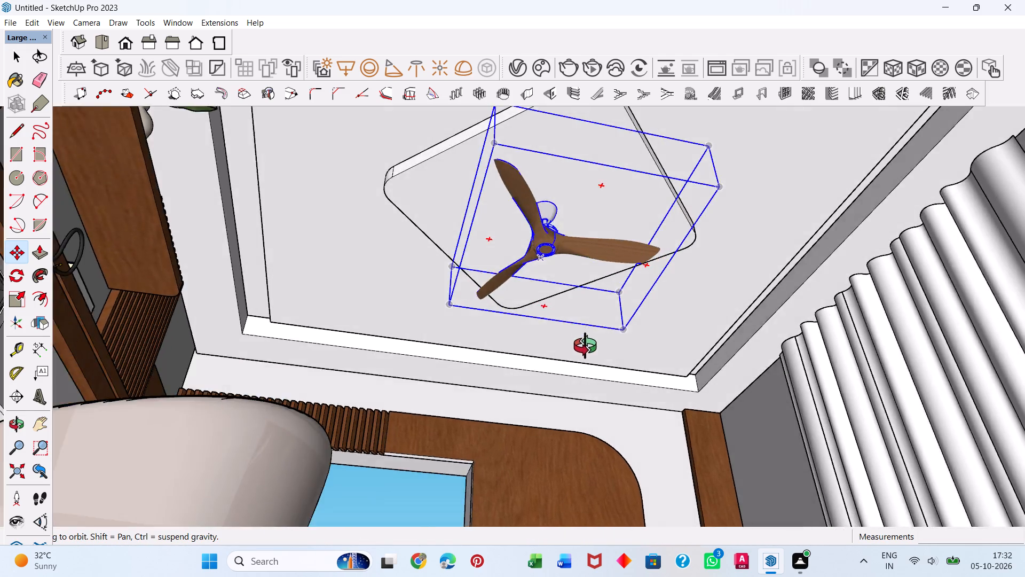
middle_click_drag(585, 346, 567, 395)
scroll(538, 311, "up", 9)
middle_click_drag(557, 346, 539, 267)
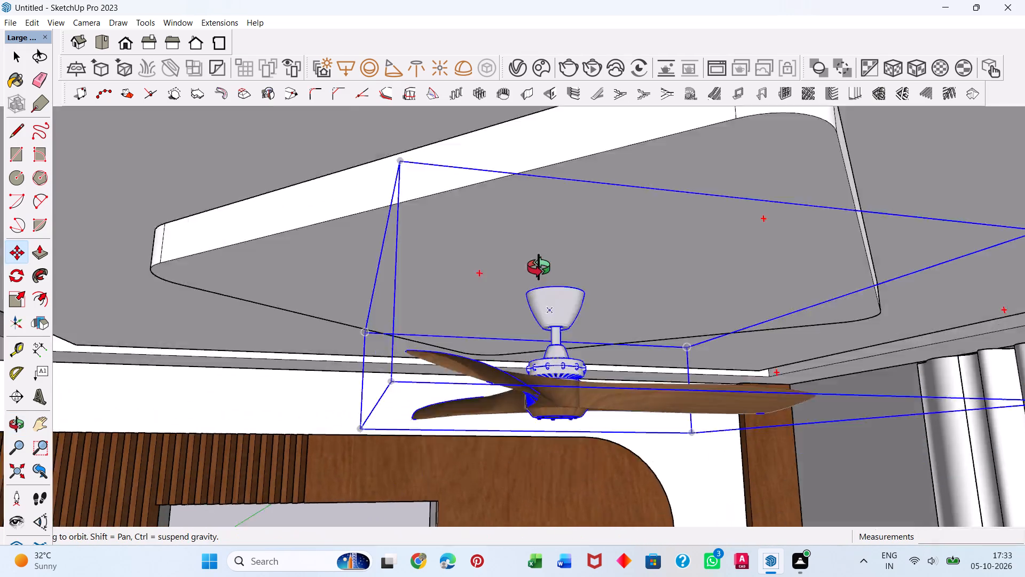
middle_click_drag(539, 267, 500, 127)
scroll(500, 129, "down", 10)
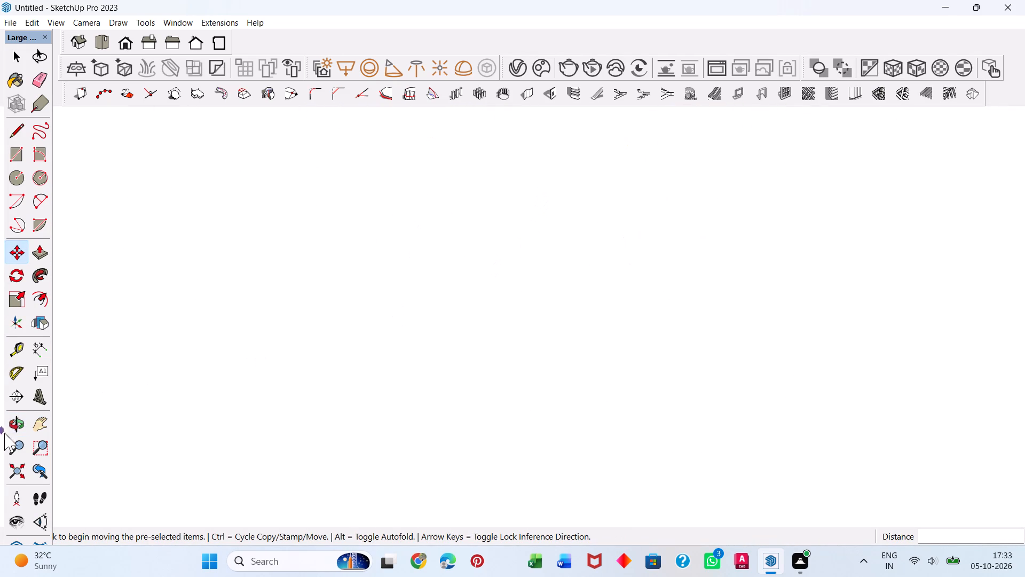
Delete the leftover patterned rectangle floating high above the room, including both its face and its edges.
left_click(12, 467)
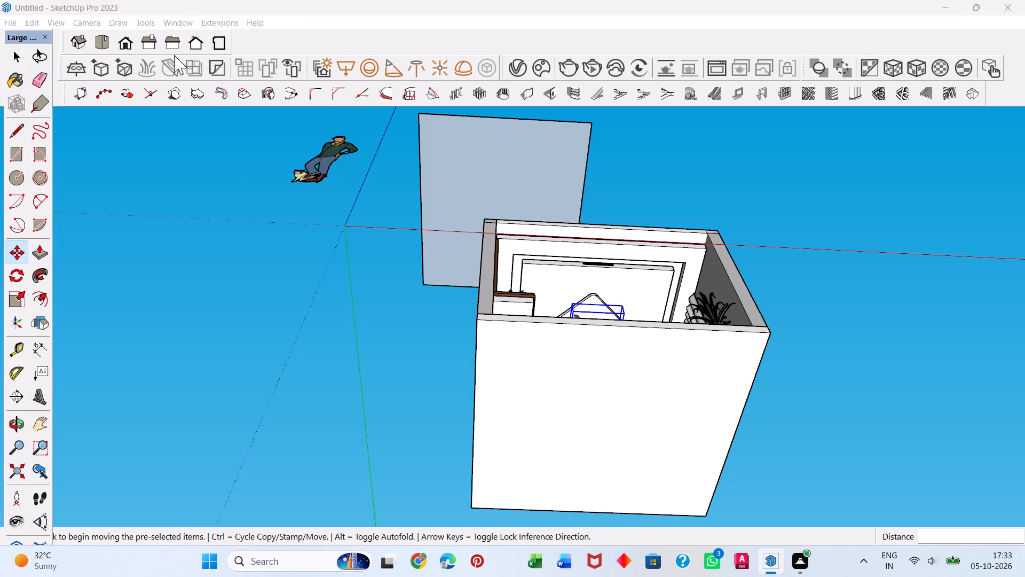
left_click(130, 38)
scroll(540, 397, "down", 9)
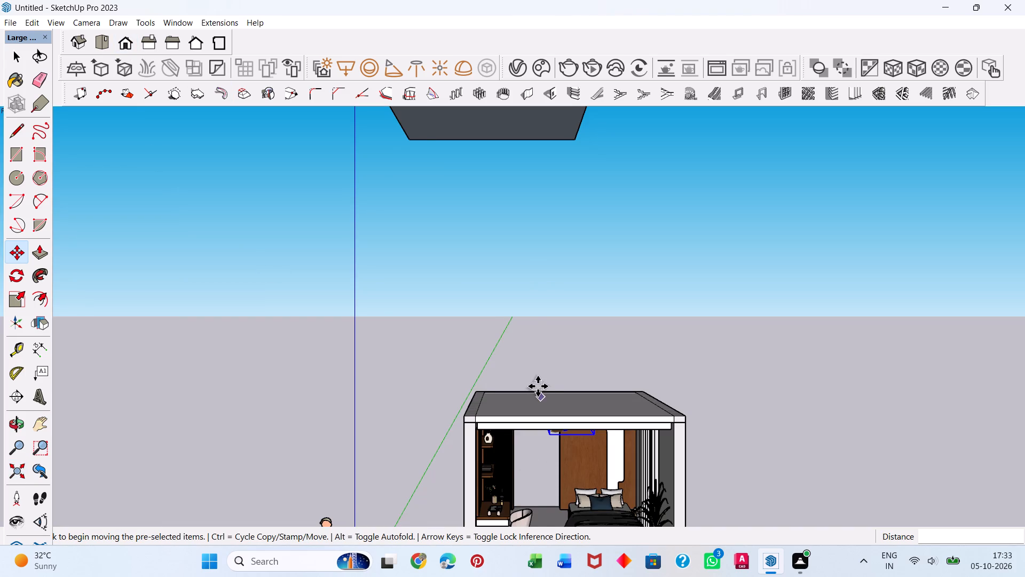
scroll(538, 386, "down", 3)
key("Escape")
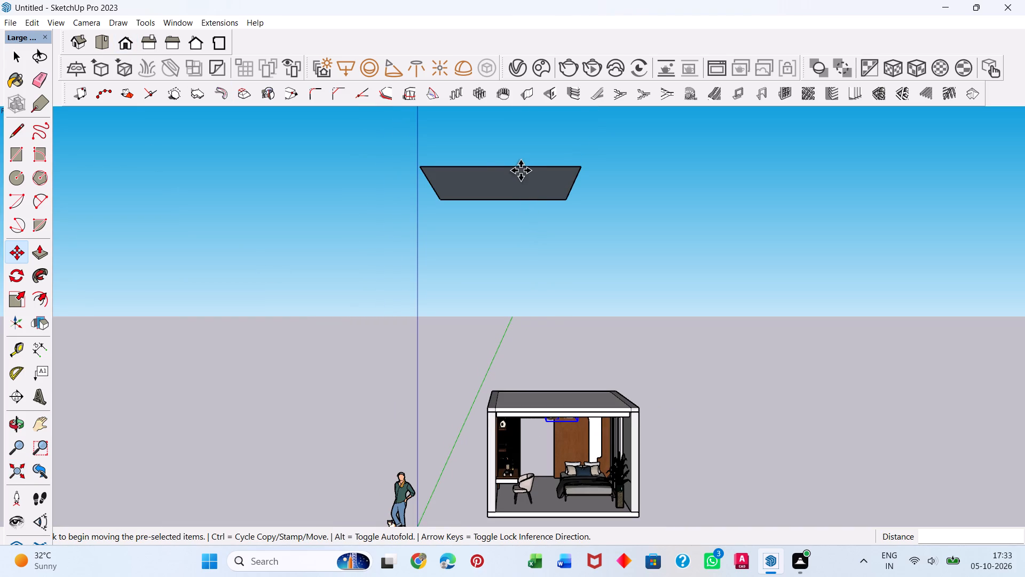
middle_click_drag(521, 177, 502, 377)
key("space")
left_click(517, 220)
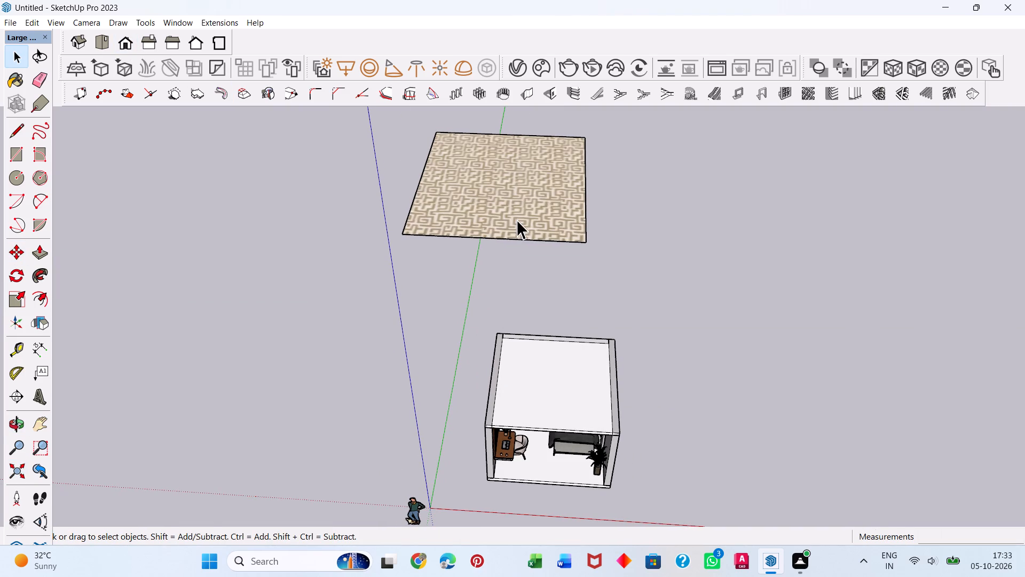
key("Delete")
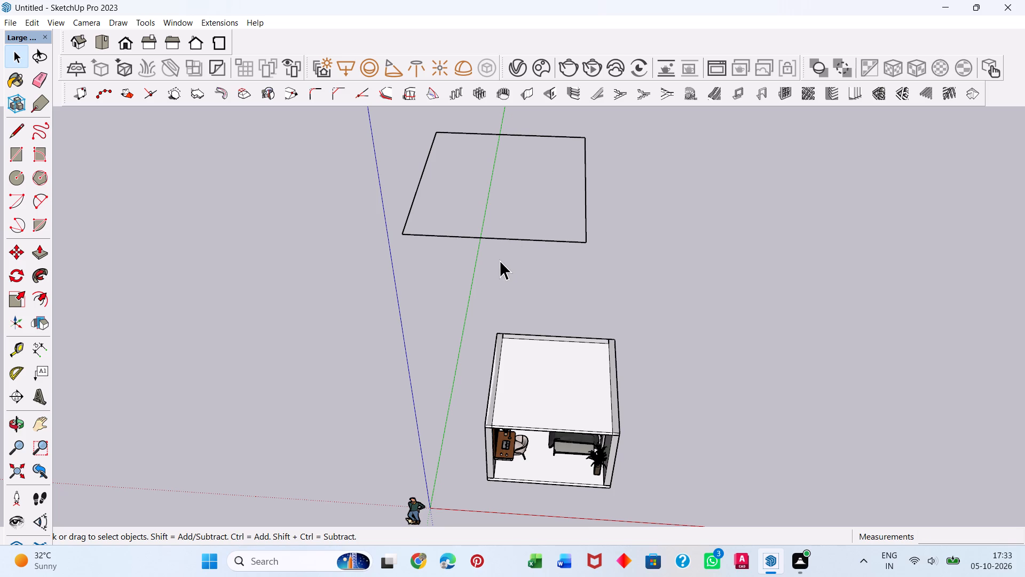
key("ctrl+z")
left_click(522, 247)
triple_click(524, 241)
left_click(525, 239)
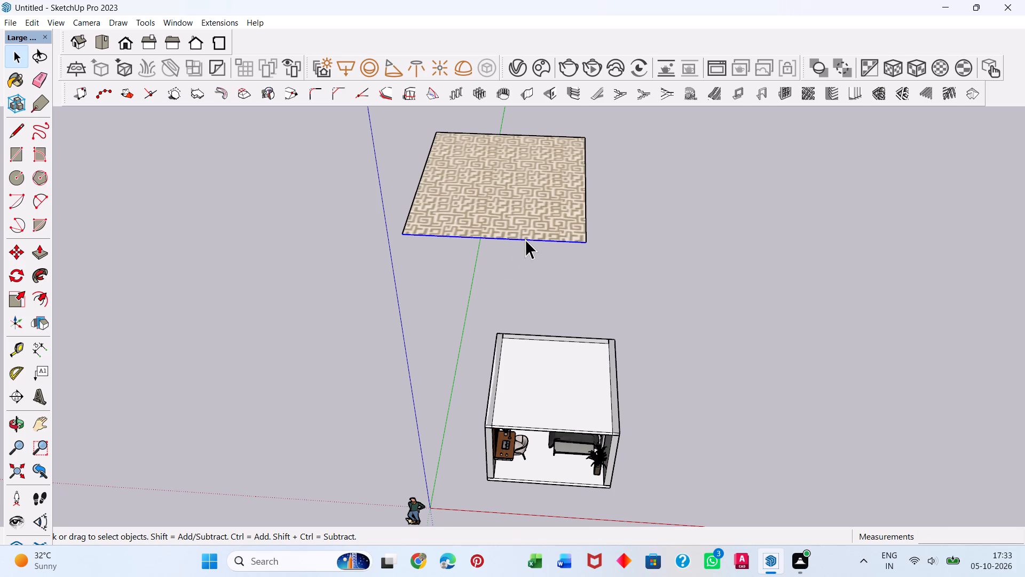
key("Delete")
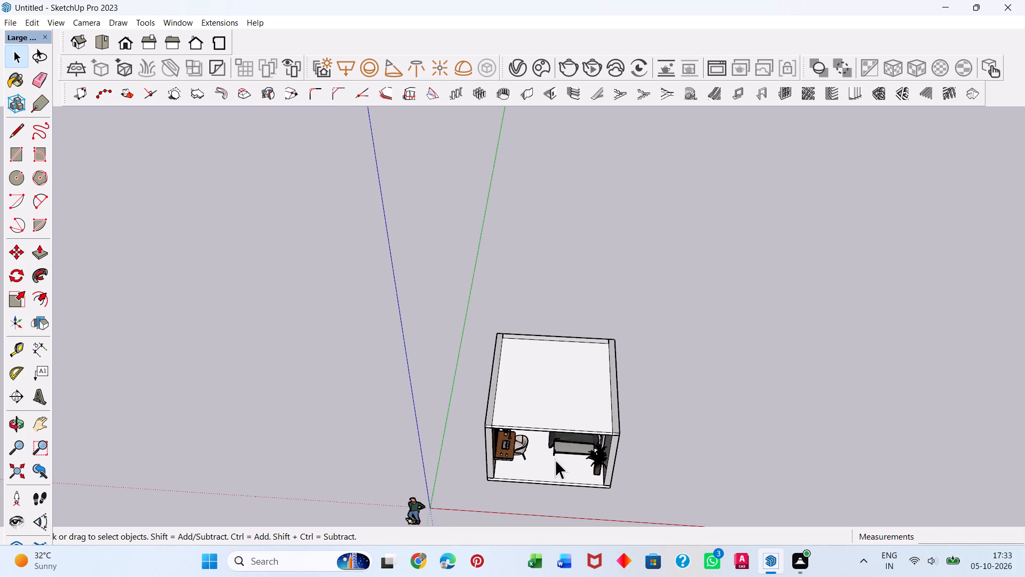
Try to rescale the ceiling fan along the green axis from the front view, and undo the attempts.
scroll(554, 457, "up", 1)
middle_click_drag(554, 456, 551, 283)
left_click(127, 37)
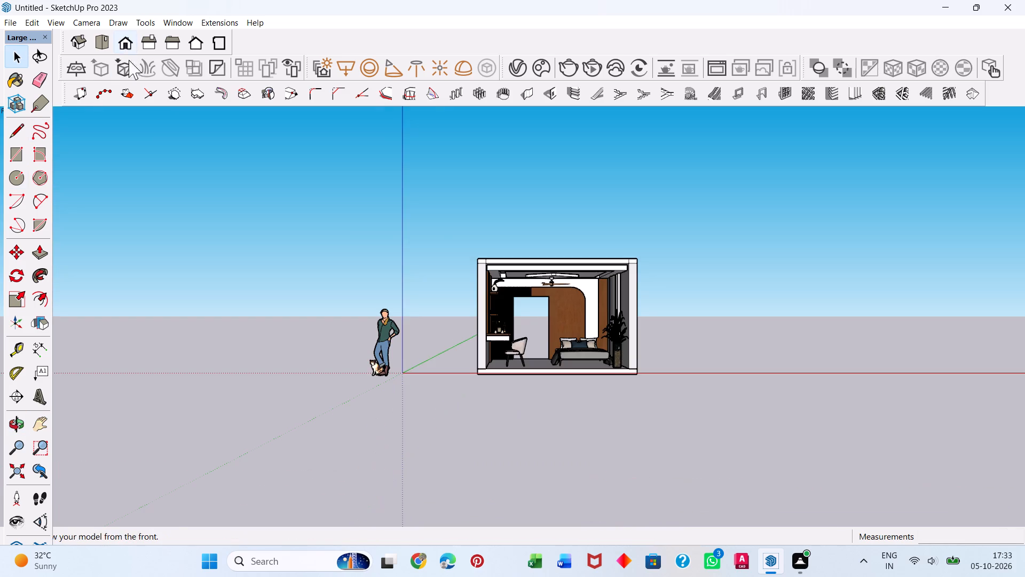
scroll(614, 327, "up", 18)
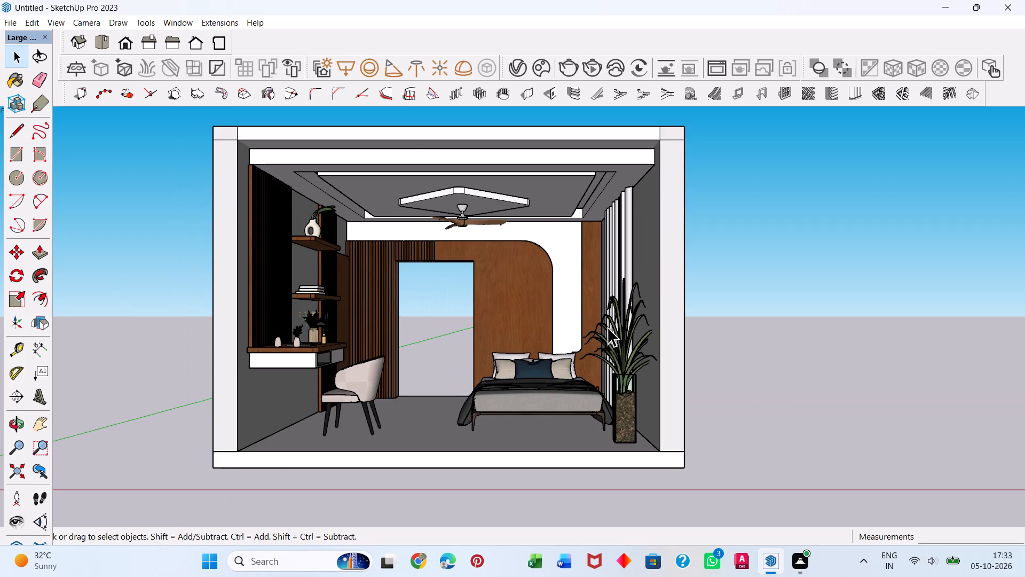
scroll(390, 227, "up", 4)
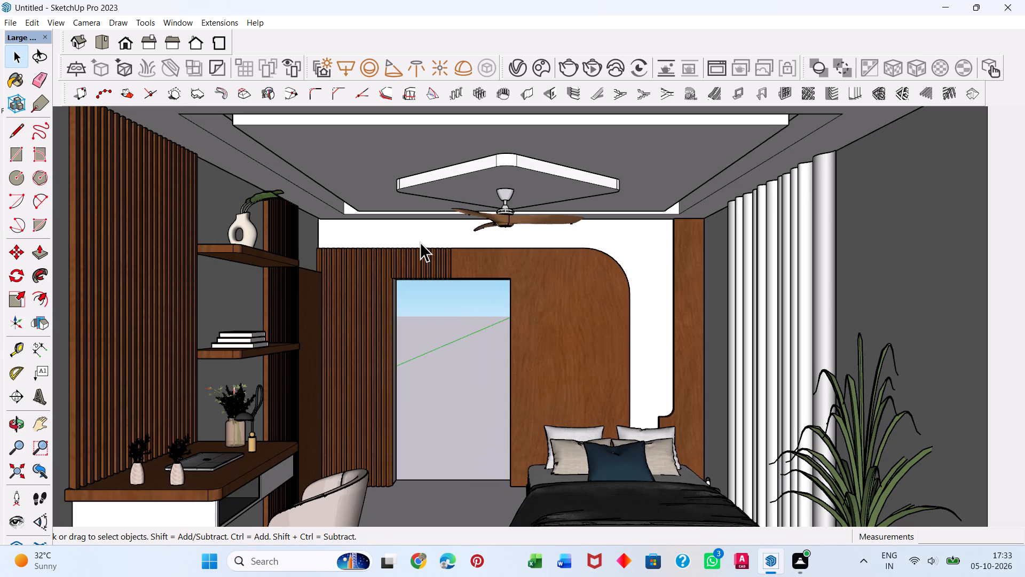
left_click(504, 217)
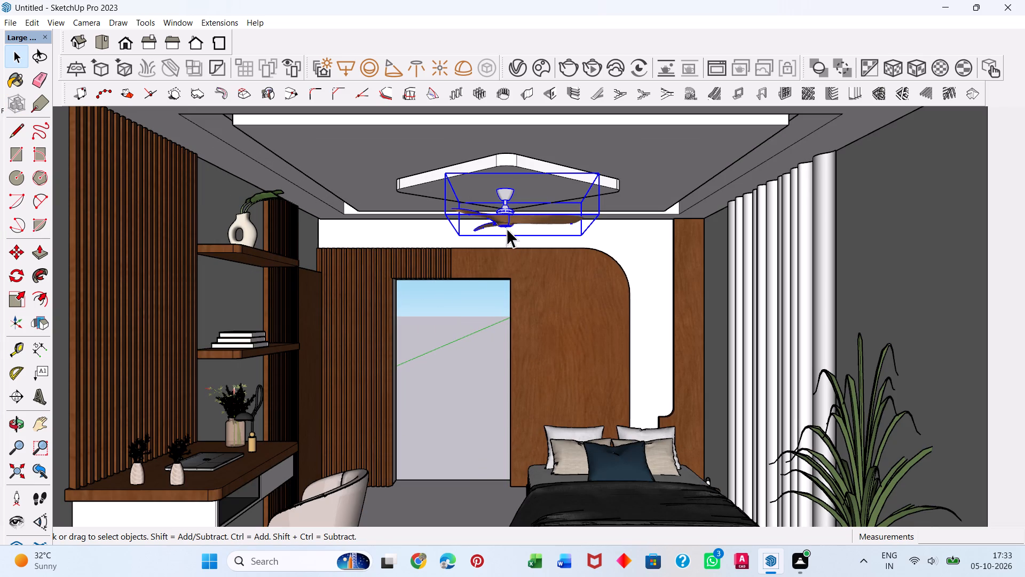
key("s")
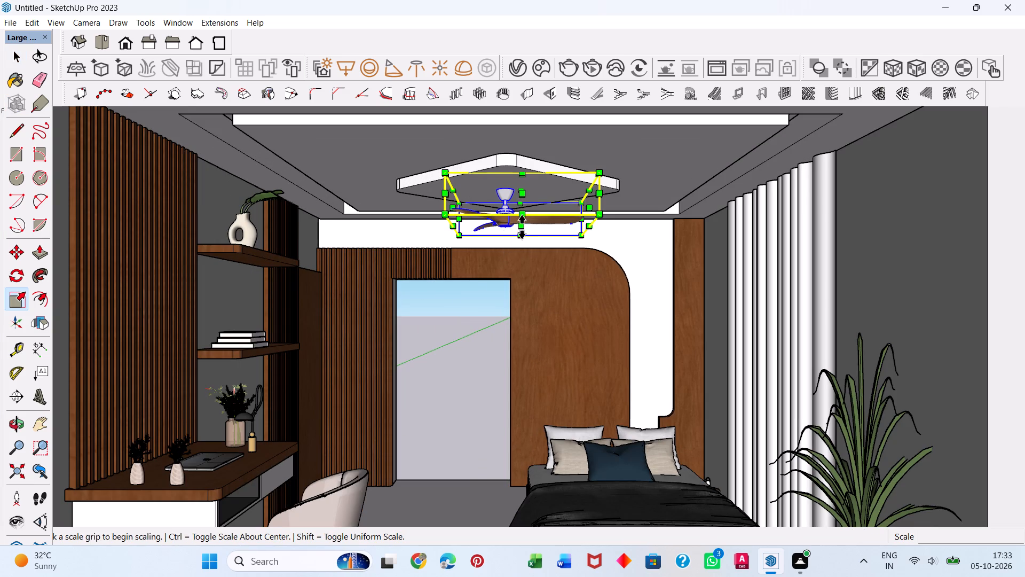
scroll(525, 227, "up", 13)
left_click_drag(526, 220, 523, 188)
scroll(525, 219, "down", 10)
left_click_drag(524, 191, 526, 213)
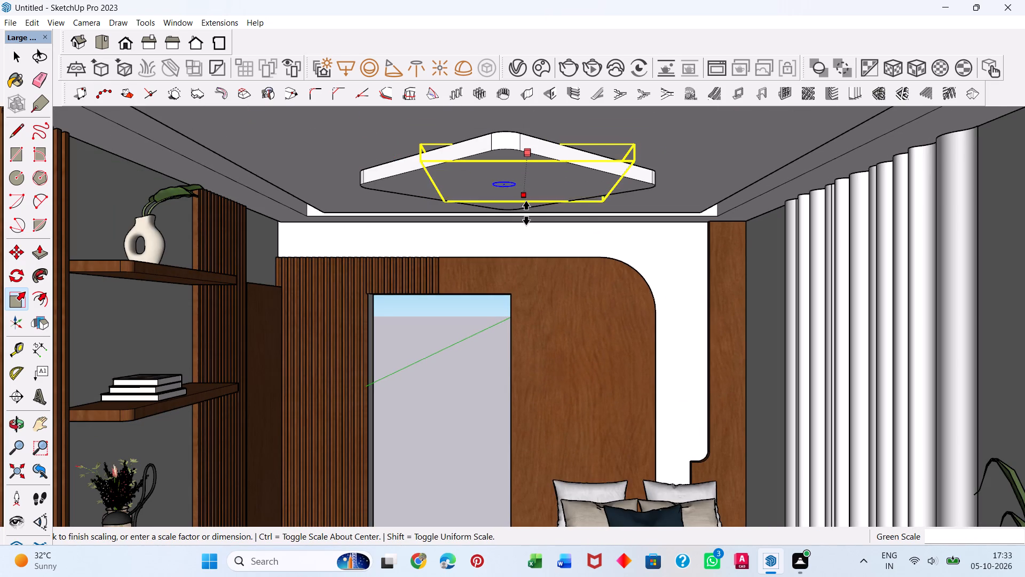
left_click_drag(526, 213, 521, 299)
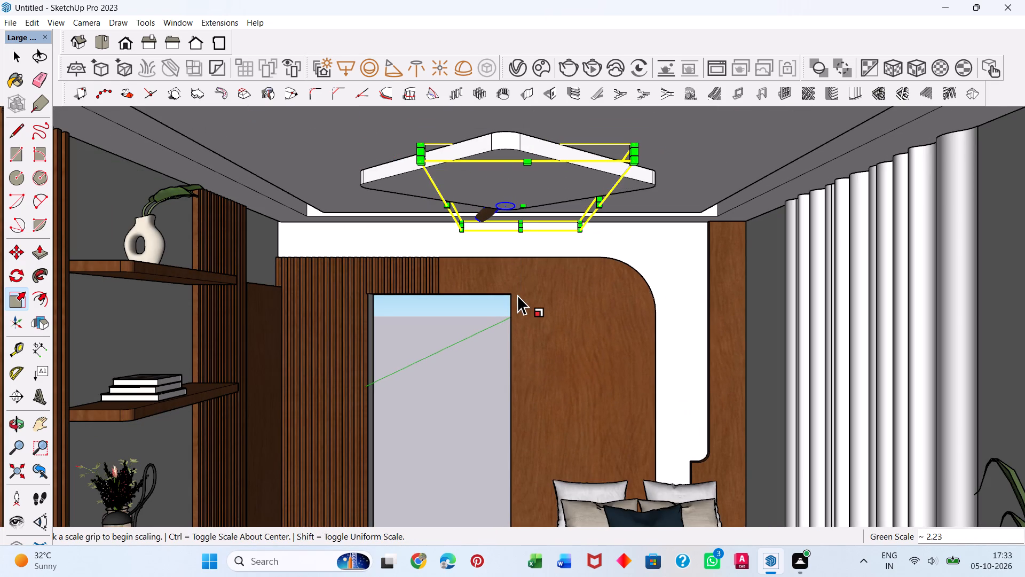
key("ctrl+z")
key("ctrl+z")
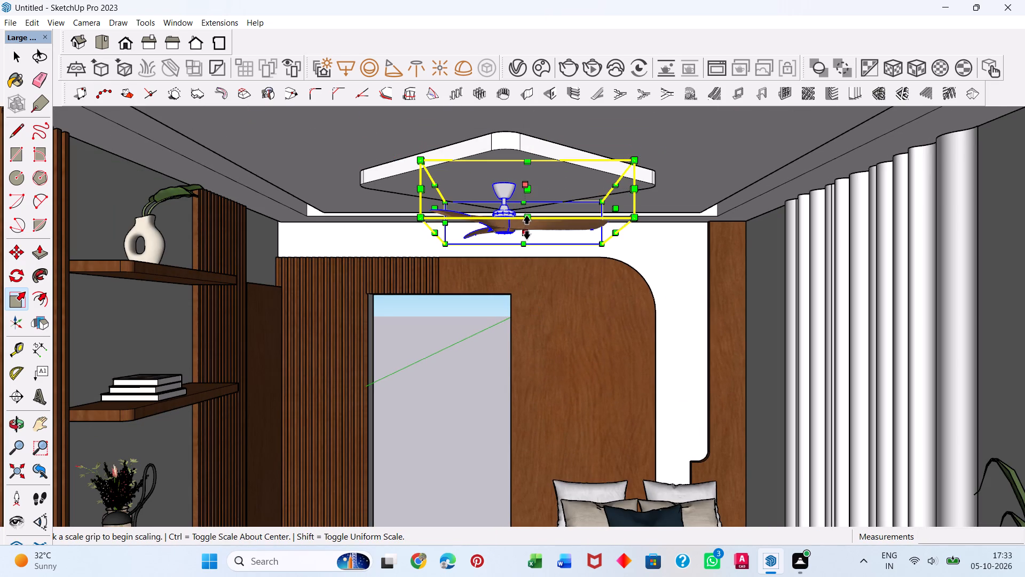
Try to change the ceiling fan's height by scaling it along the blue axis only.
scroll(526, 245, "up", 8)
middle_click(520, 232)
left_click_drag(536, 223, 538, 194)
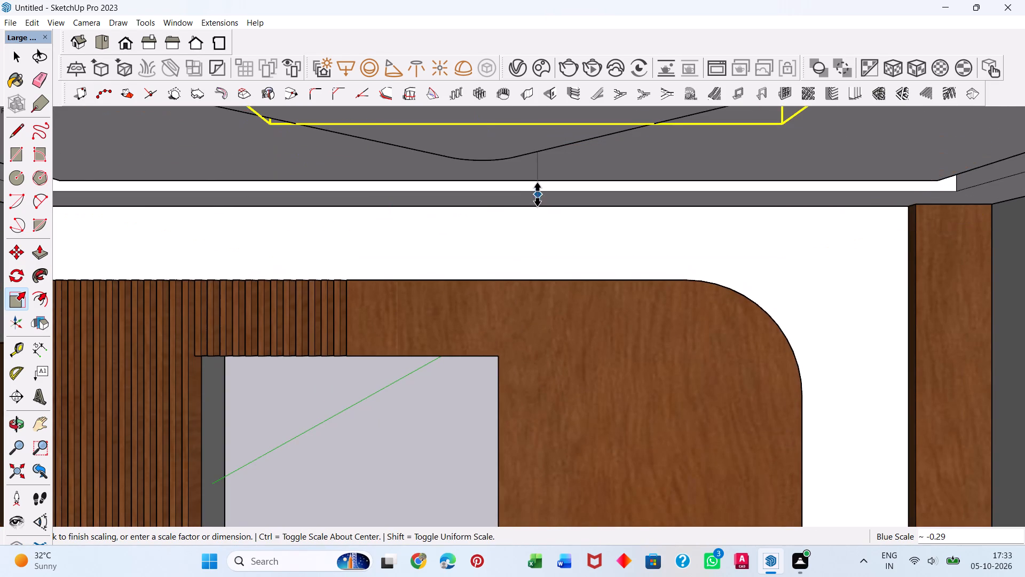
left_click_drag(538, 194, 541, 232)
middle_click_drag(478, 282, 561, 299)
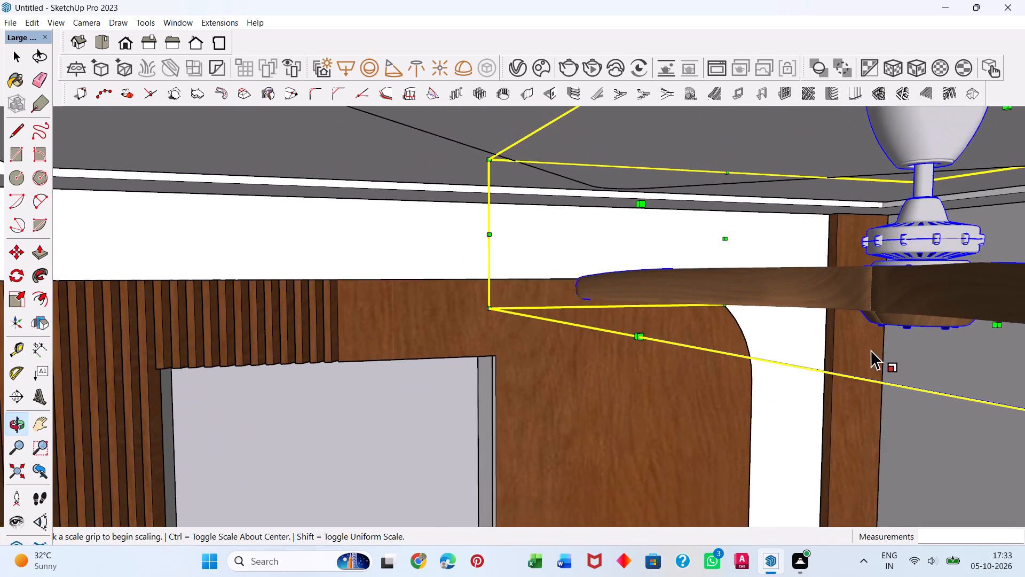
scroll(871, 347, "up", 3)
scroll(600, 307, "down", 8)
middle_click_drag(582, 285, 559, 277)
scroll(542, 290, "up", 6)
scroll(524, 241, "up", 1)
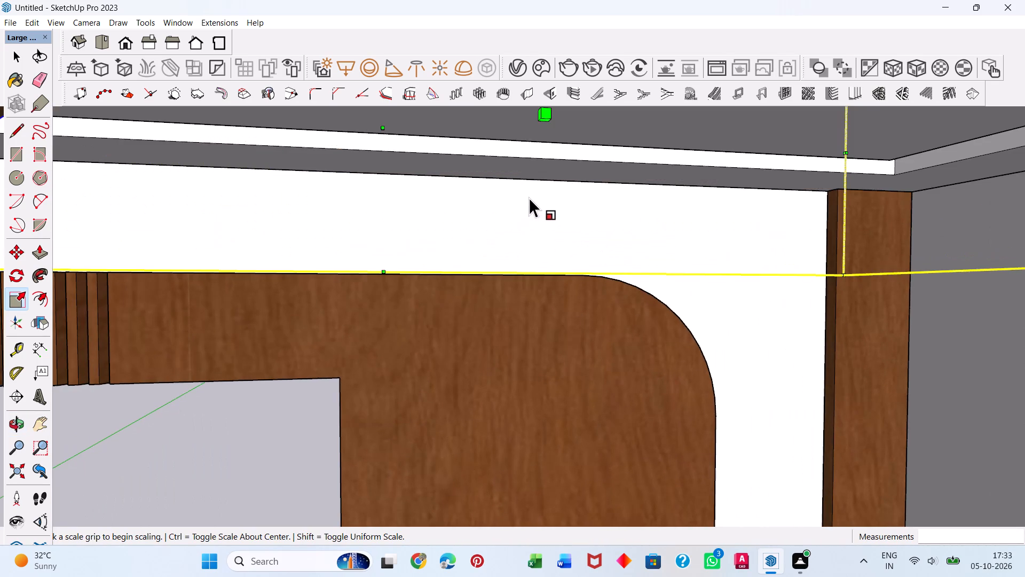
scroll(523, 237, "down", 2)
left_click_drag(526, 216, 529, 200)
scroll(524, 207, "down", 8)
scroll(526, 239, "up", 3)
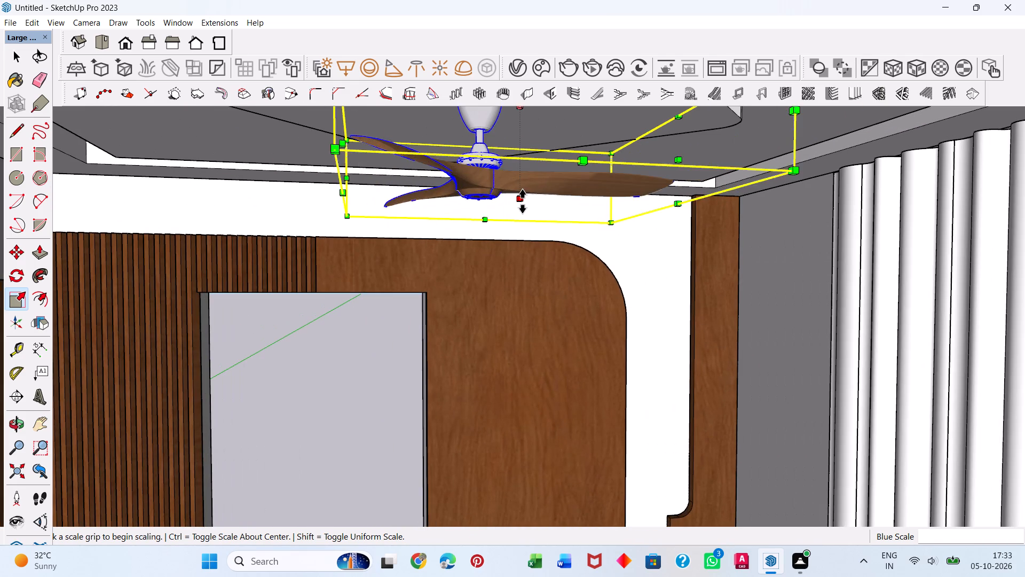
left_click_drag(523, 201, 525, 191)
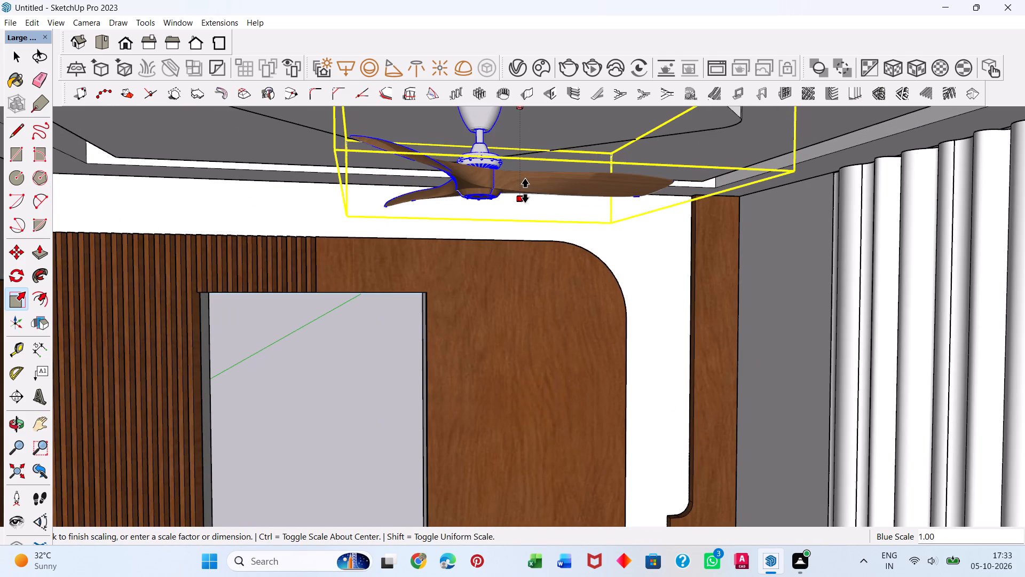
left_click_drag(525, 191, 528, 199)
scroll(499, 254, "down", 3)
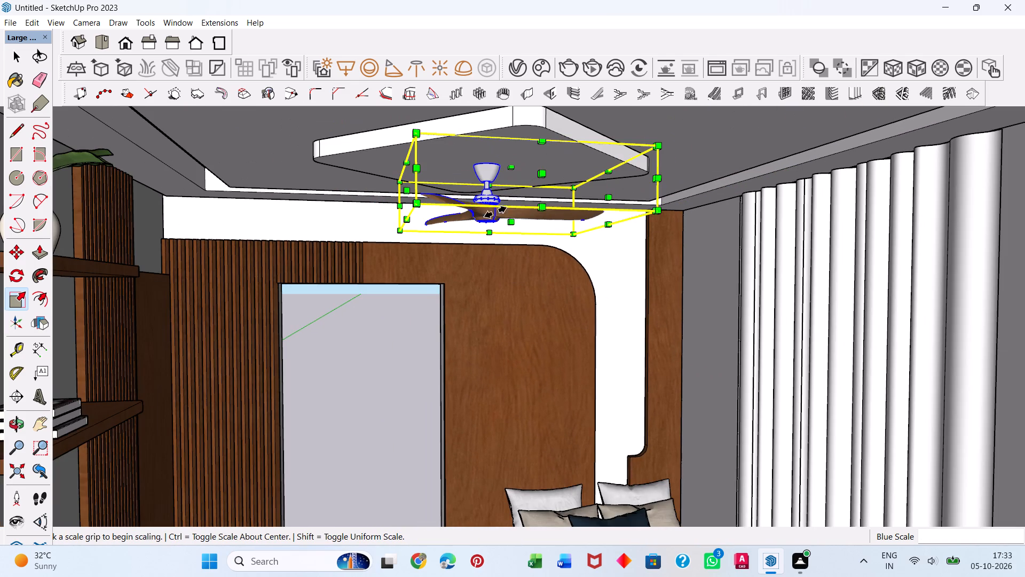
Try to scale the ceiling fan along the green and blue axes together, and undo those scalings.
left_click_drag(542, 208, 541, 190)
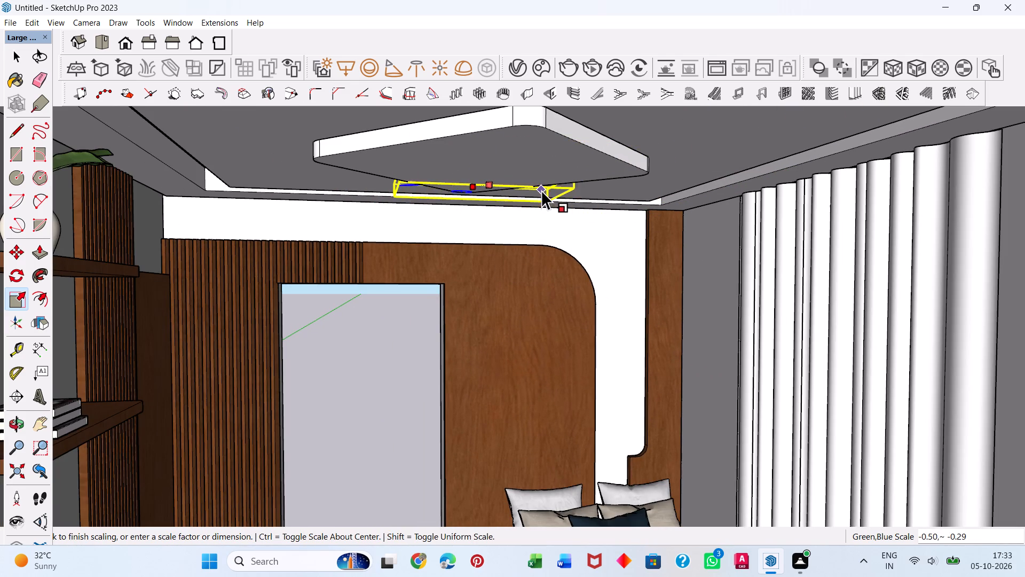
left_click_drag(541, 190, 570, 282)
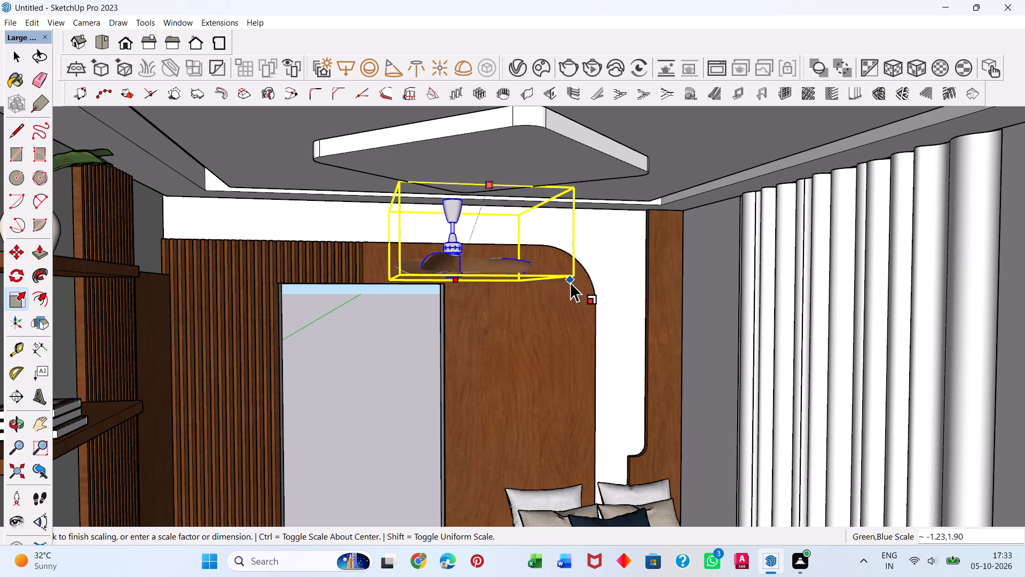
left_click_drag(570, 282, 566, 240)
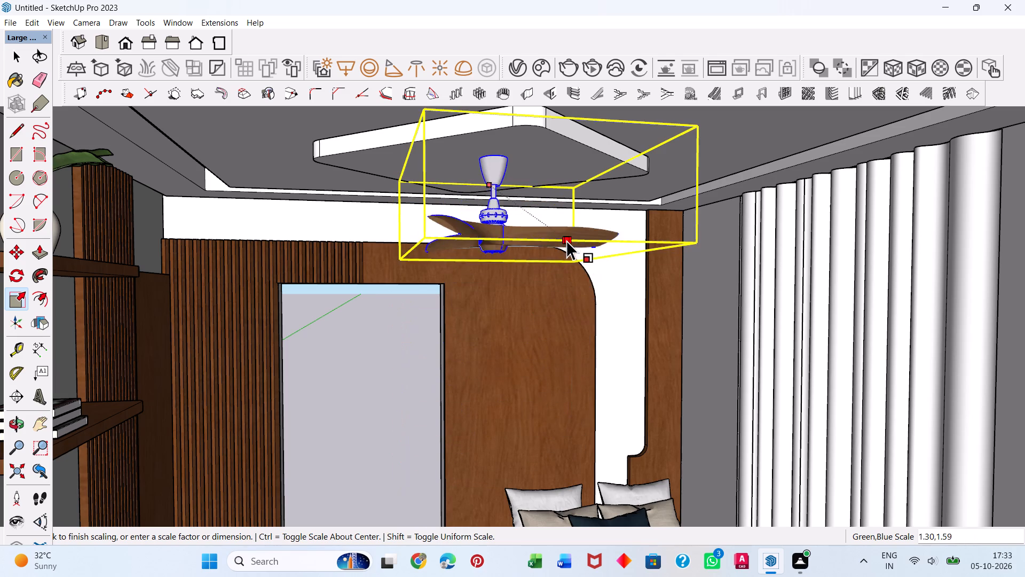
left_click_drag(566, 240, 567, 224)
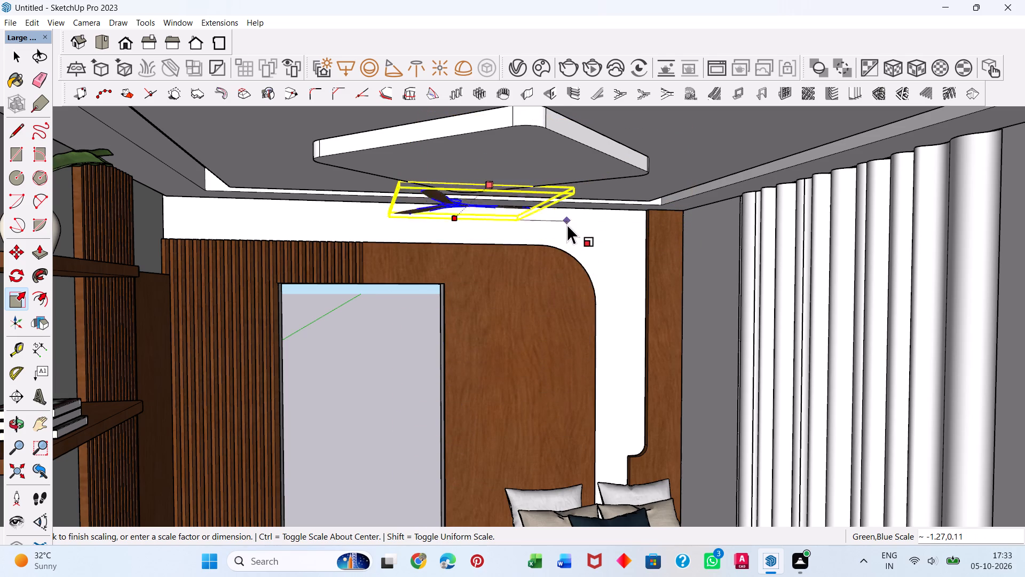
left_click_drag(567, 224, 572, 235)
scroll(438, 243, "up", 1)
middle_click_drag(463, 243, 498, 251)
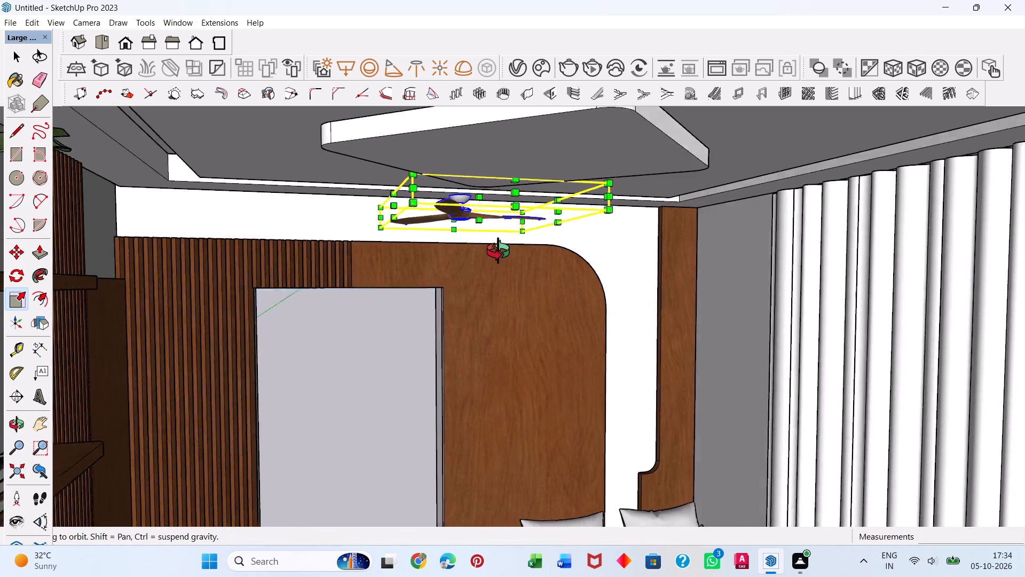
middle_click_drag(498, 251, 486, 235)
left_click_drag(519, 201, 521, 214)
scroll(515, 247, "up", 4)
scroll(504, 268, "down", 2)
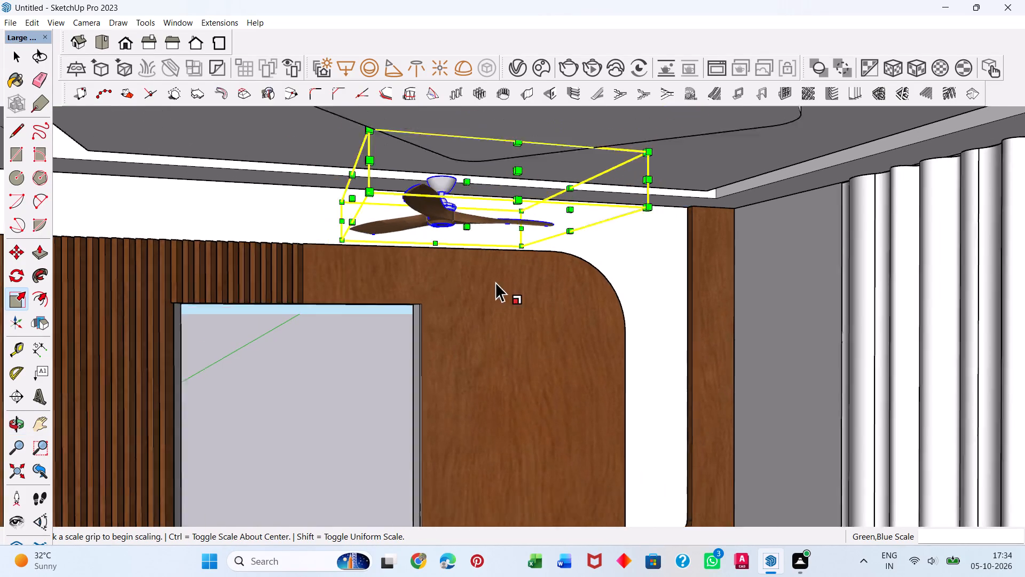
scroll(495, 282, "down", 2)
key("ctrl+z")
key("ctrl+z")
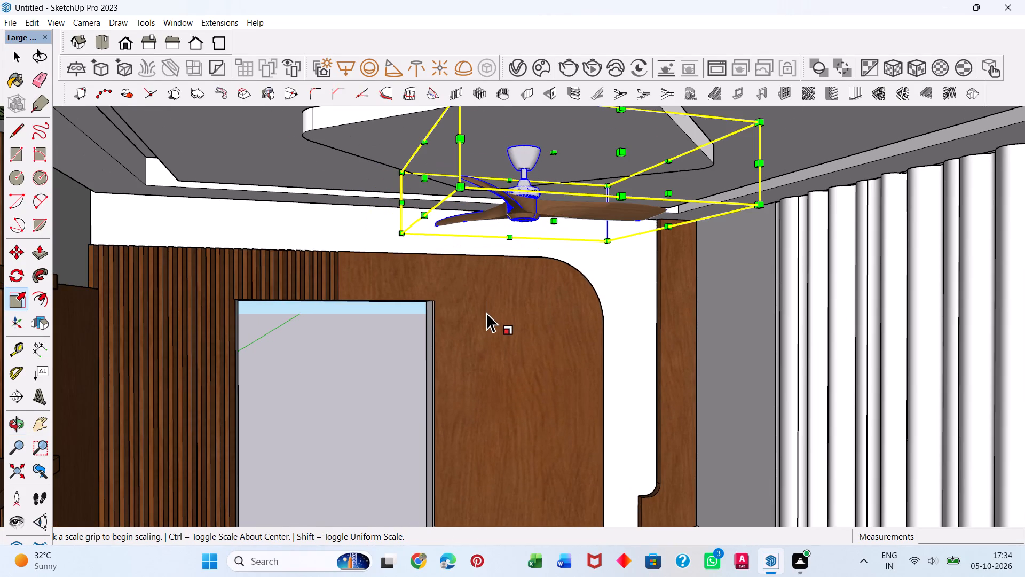
Deselect the ceiling fan and examine how it sits under the central ceiling panel from below and from the front.
key("space")
scroll(443, 293, "down", 20)
scroll(443, 293, "down", 2)
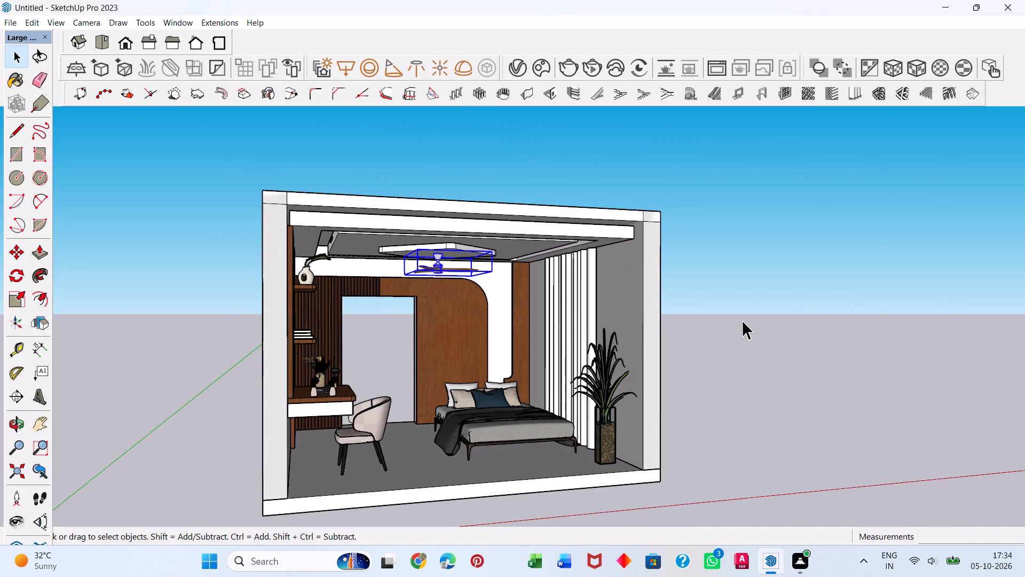
key("space")
left_click(792, 312)
scroll(448, 248, "up", 9)
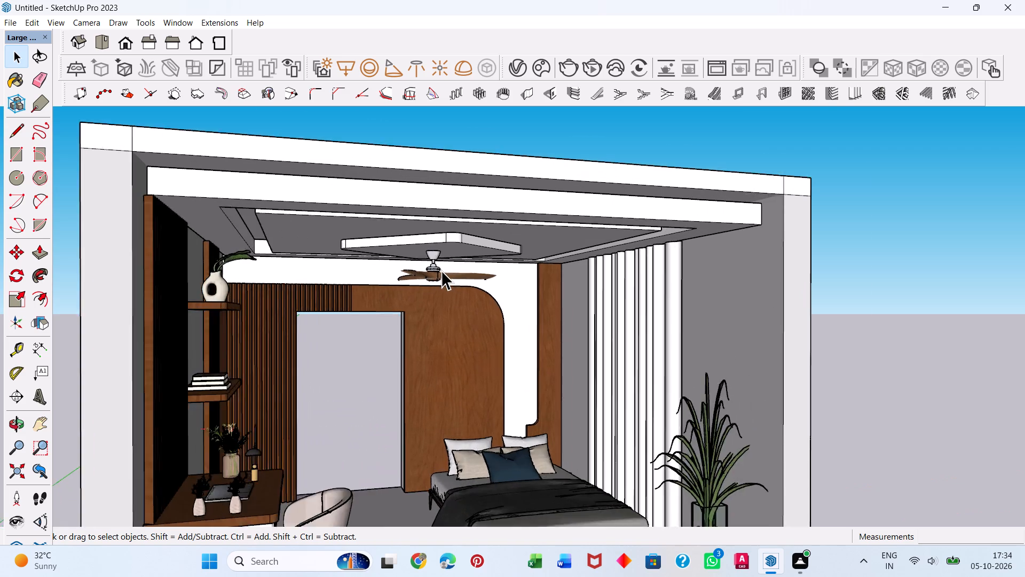
scroll(441, 270, "up", 5)
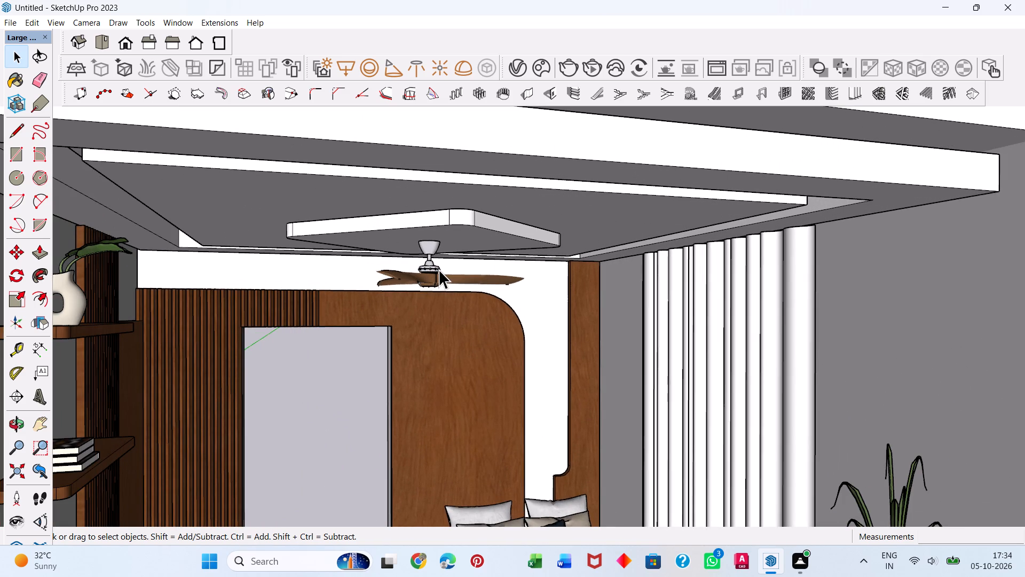
middle_click_drag(504, 319, 355, 200)
scroll(364, 388, "up", 2)
scroll(366, 387, "down", 12)
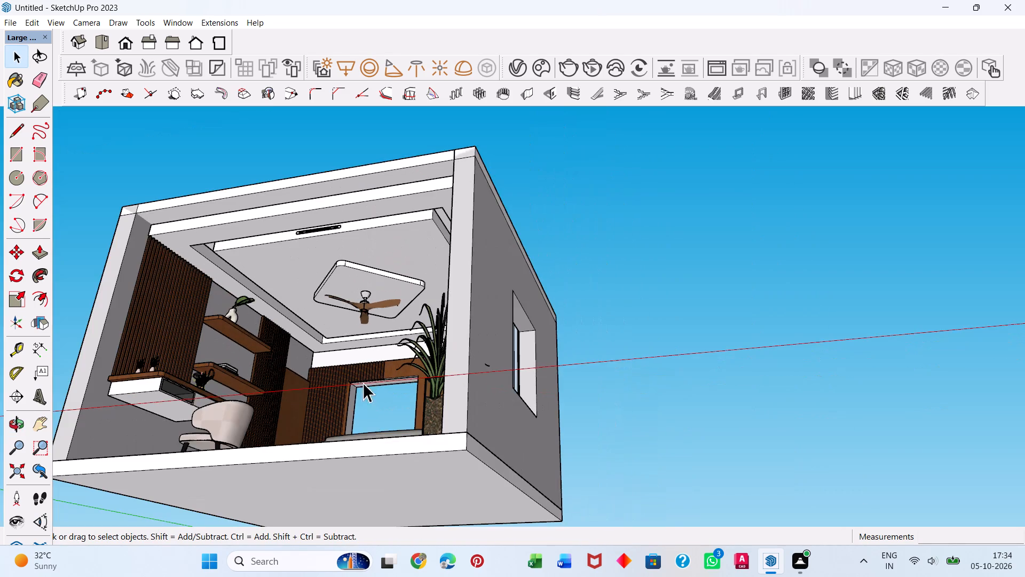
middle_click_drag(365, 417, 463, 507)
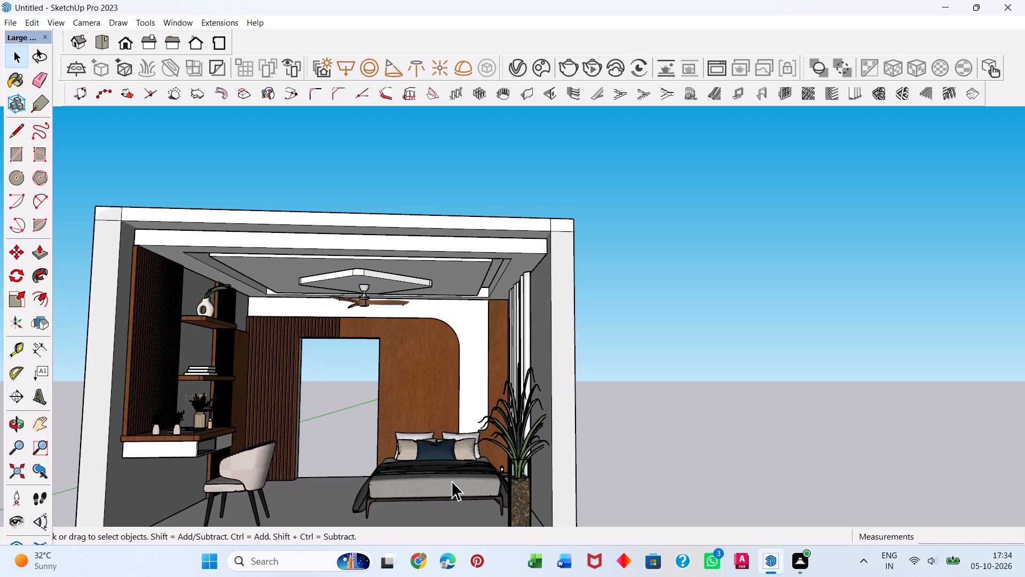
Import the PINTU+6+YA door model from Downloads and place its bottom corner at the doorway's floor corner beside the fluted panel.
left_click(13, 22)
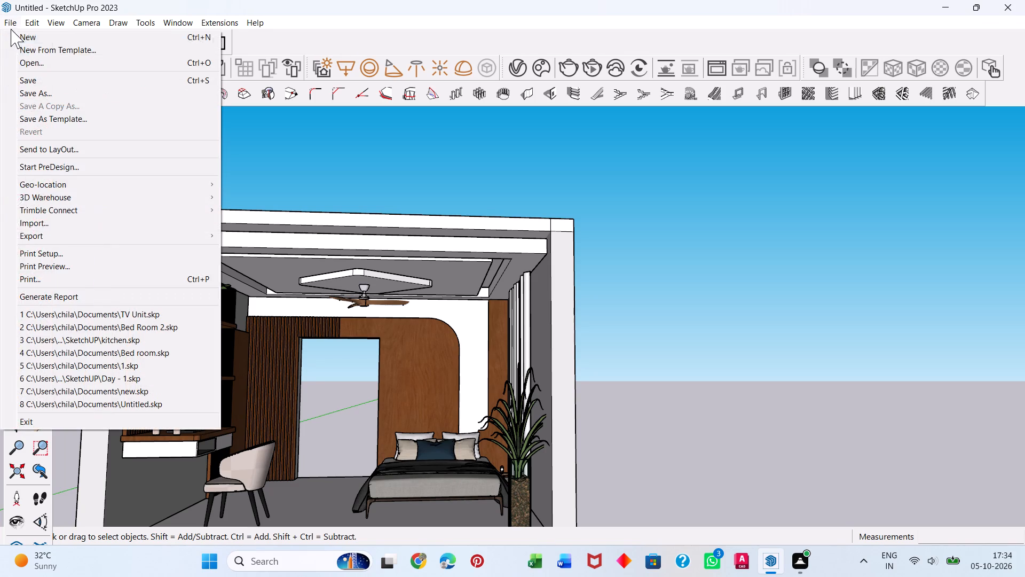
left_click(34, 215)
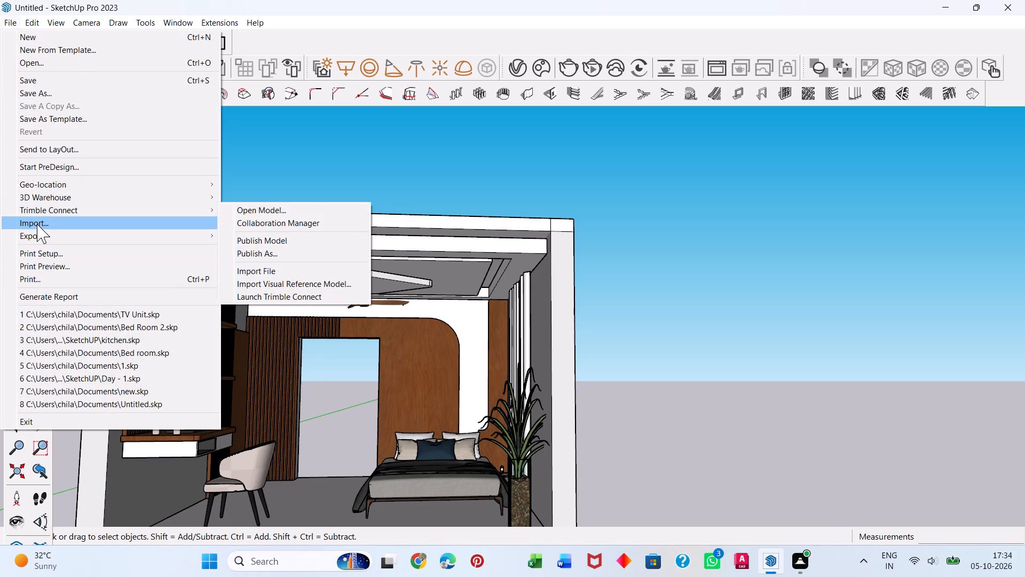
left_click(37, 224)
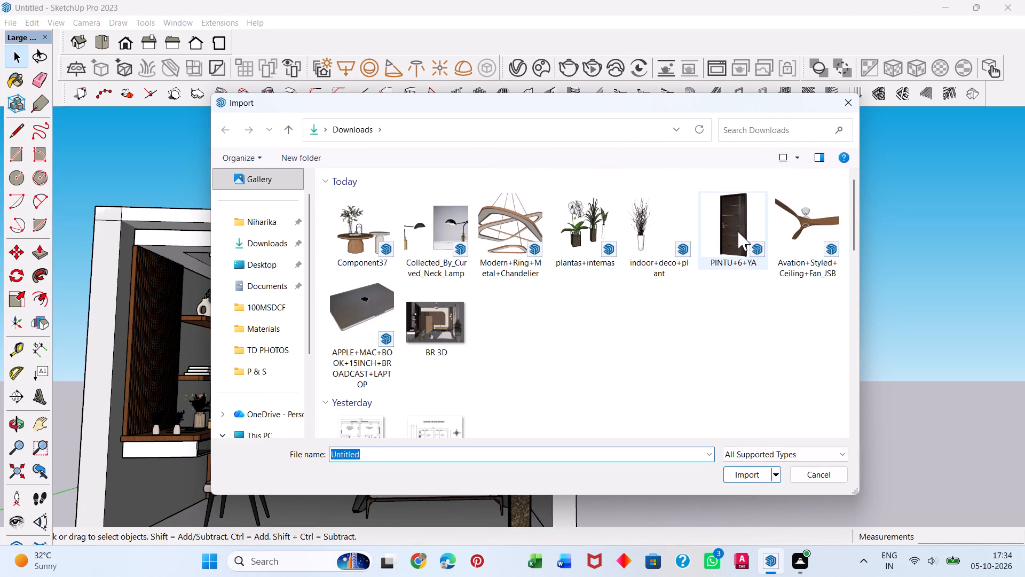
left_click(734, 231)
left_click(753, 471)
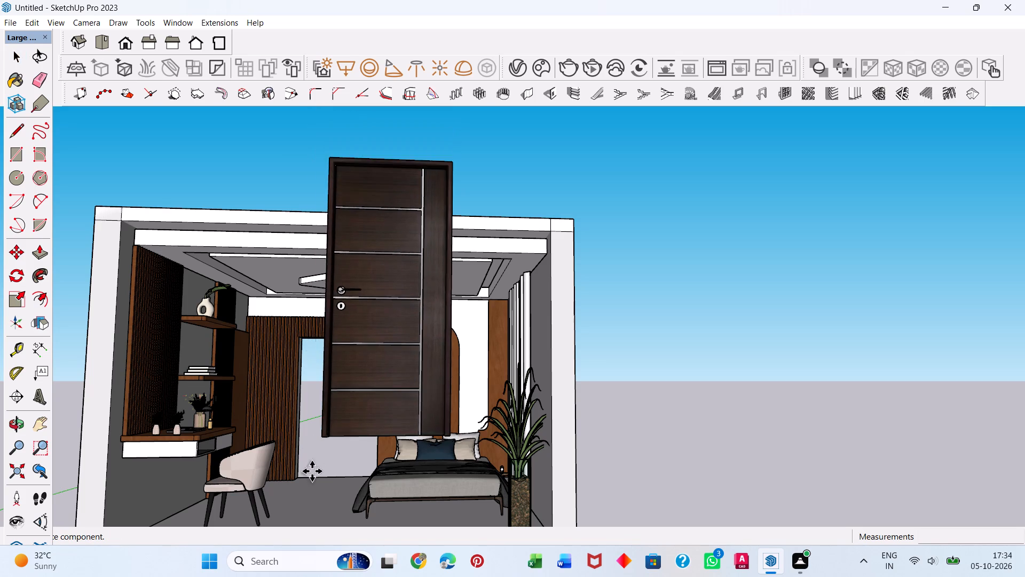
scroll(304, 479, "up", 20)
scroll(304, 479, "up", 2)
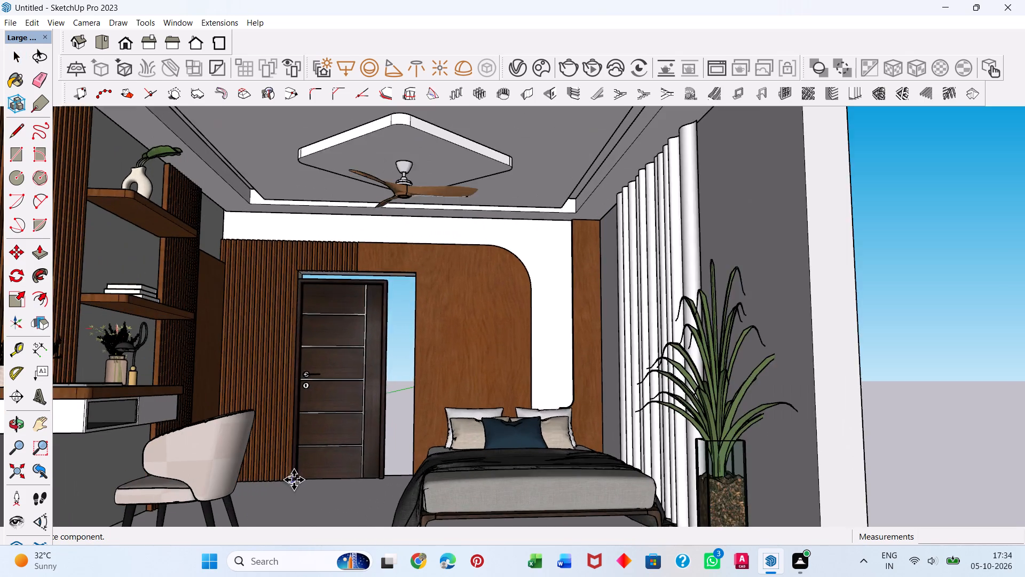
scroll(294, 480, "up", 11)
scroll(298, 493, "up", 14)
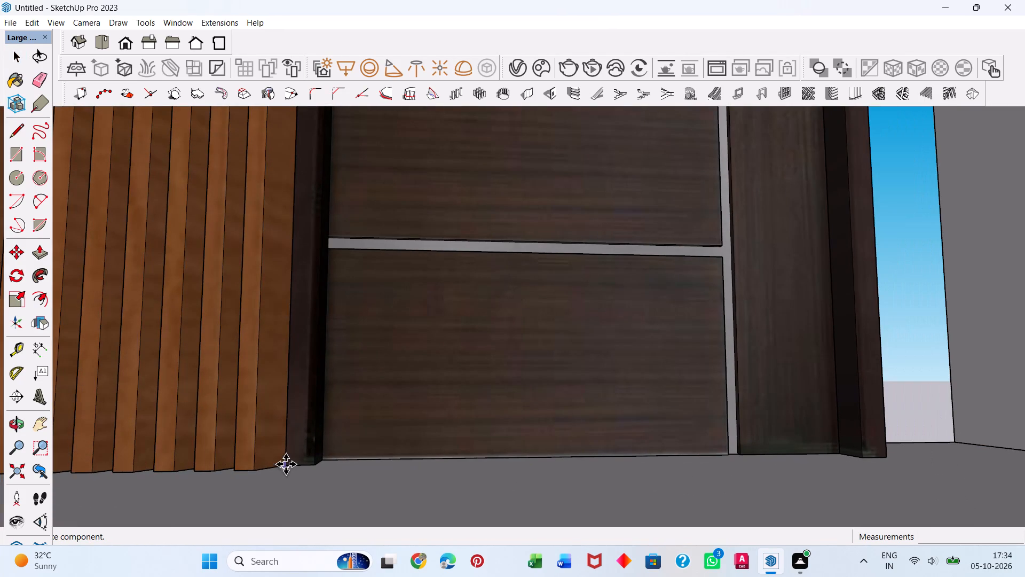
left_click(288, 462)
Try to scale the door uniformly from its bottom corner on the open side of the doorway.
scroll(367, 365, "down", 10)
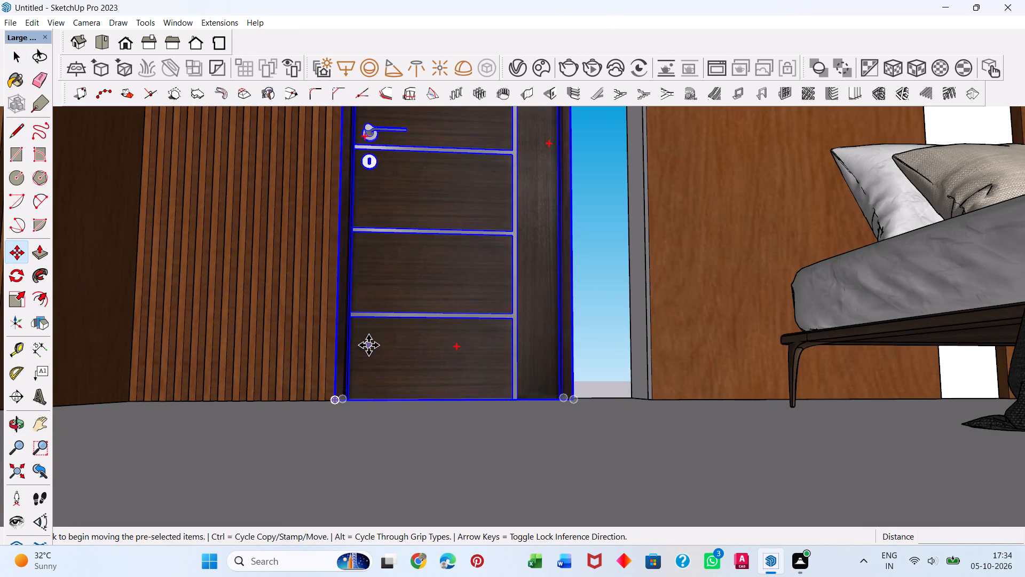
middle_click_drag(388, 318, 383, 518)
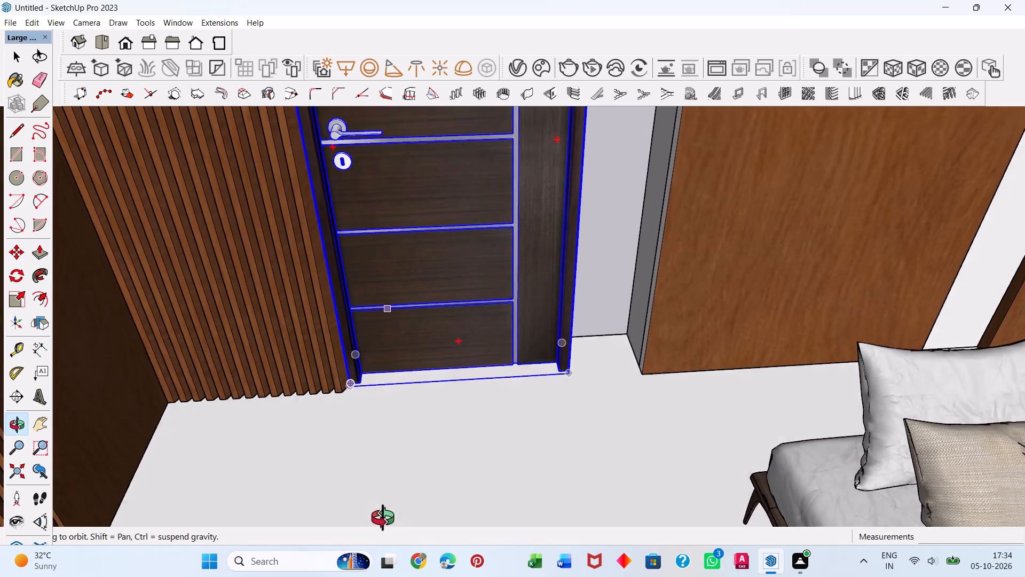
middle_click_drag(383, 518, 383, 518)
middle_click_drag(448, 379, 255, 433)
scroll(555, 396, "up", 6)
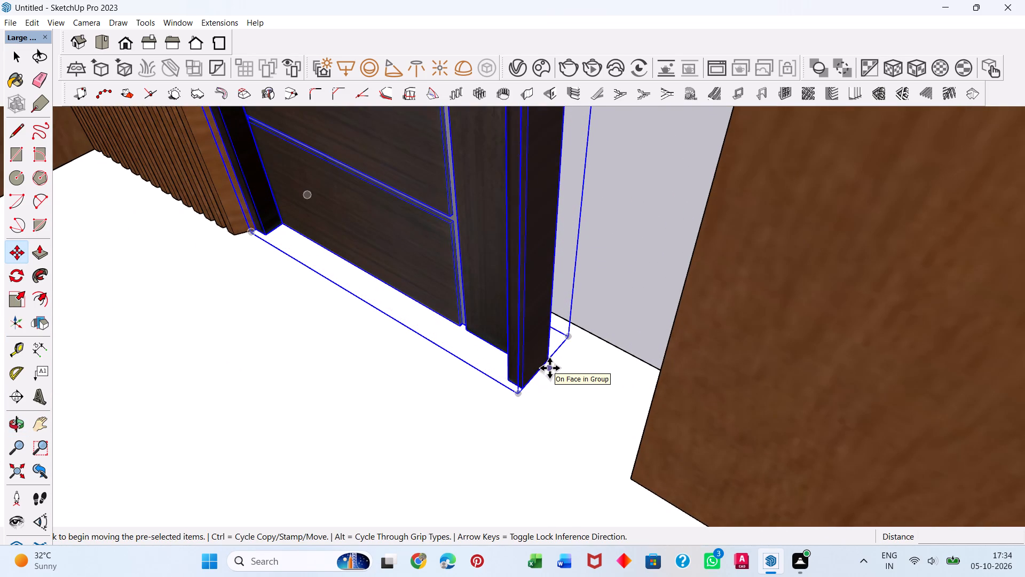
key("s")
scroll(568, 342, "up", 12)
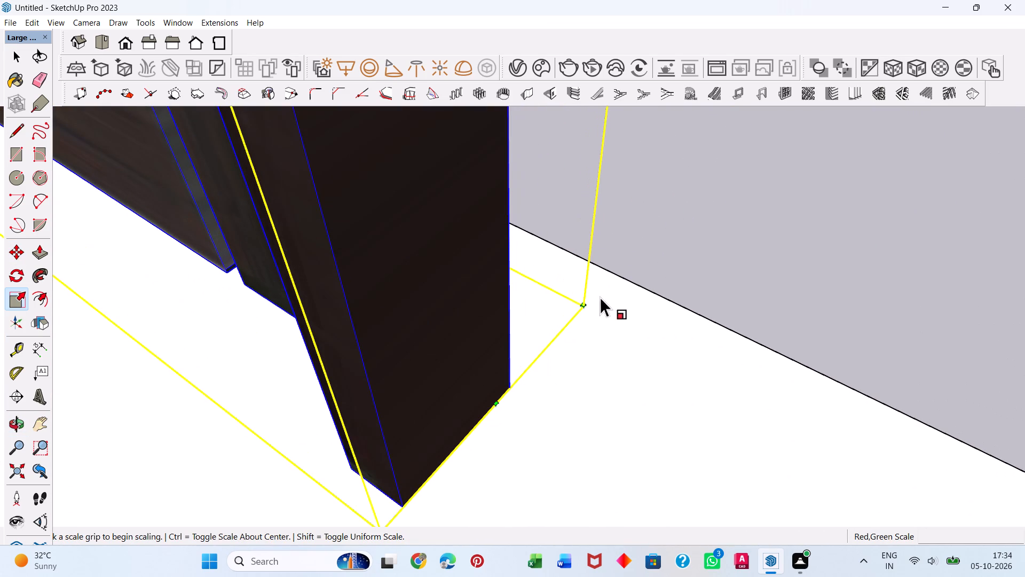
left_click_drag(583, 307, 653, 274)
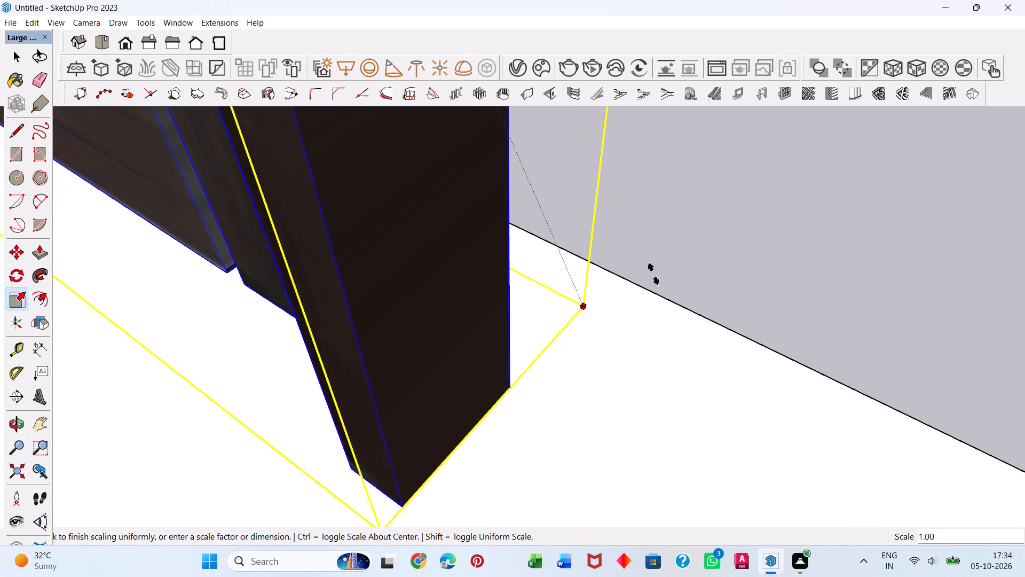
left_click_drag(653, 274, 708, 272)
From behind the room, widen the door along the red axis toward the open jamb of the doorway.
scroll(616, 350, "down", 11)
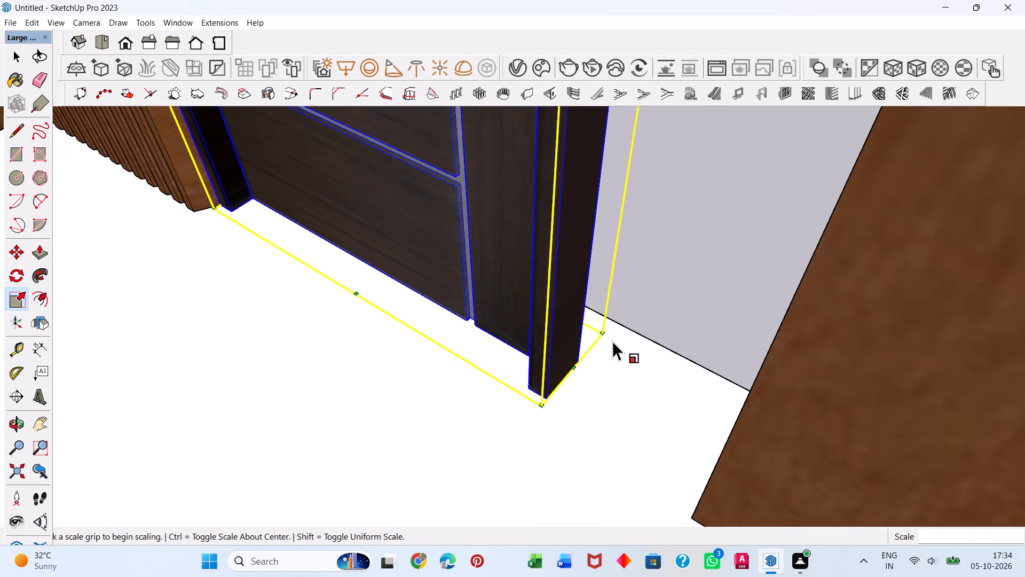
middle_click_drag(641, 315, 557, 360)
scroll(557, 360, "down", 18)
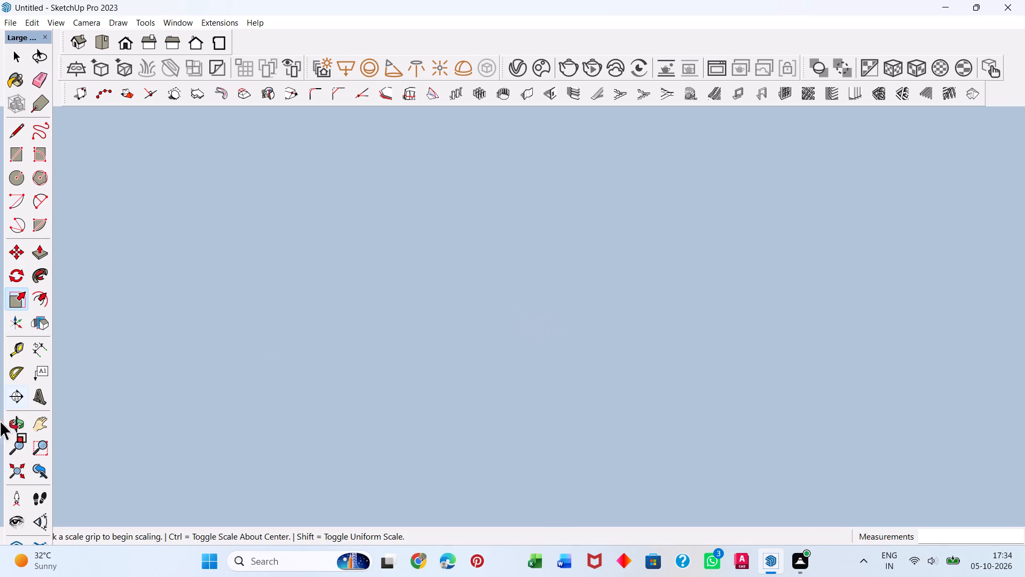
left_click(13, 463)
left_click(217, 28)
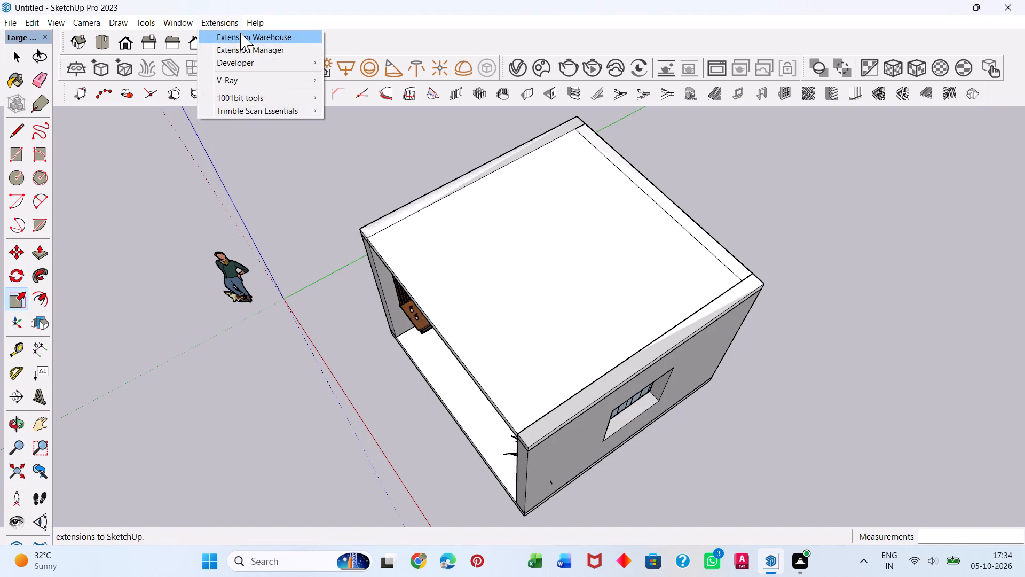
left_click(161, 44)
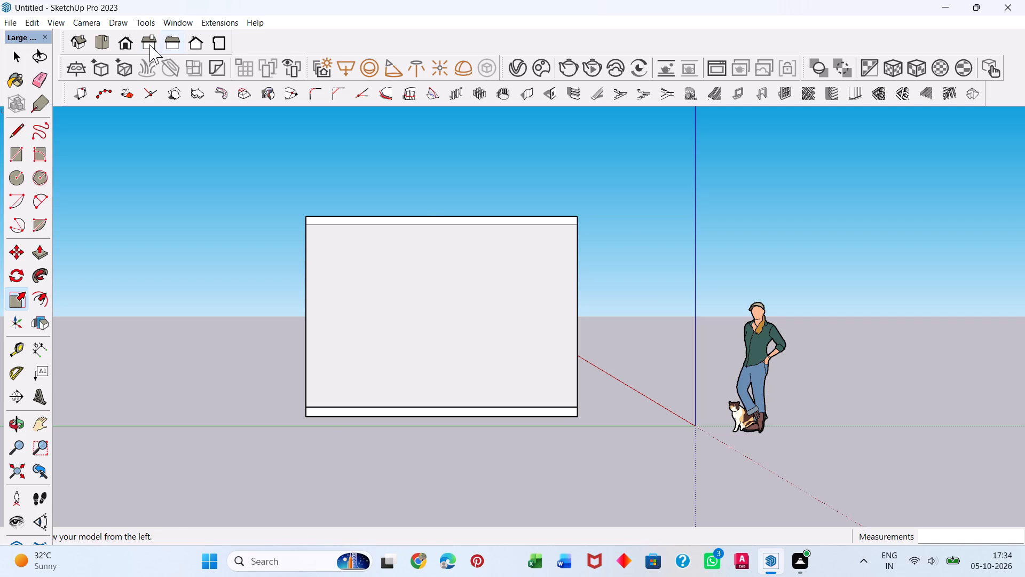
left_click(149, 44)
left_click(108, 41)
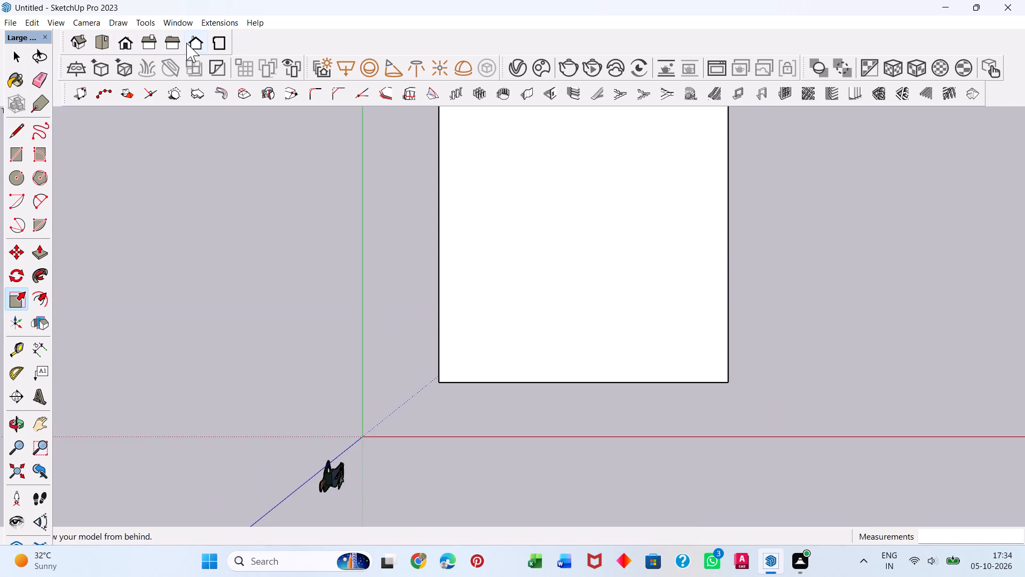
left_click(194, 43)
scroll(448, 360, "down", 1)
scroll(440, 353, "up", 11)
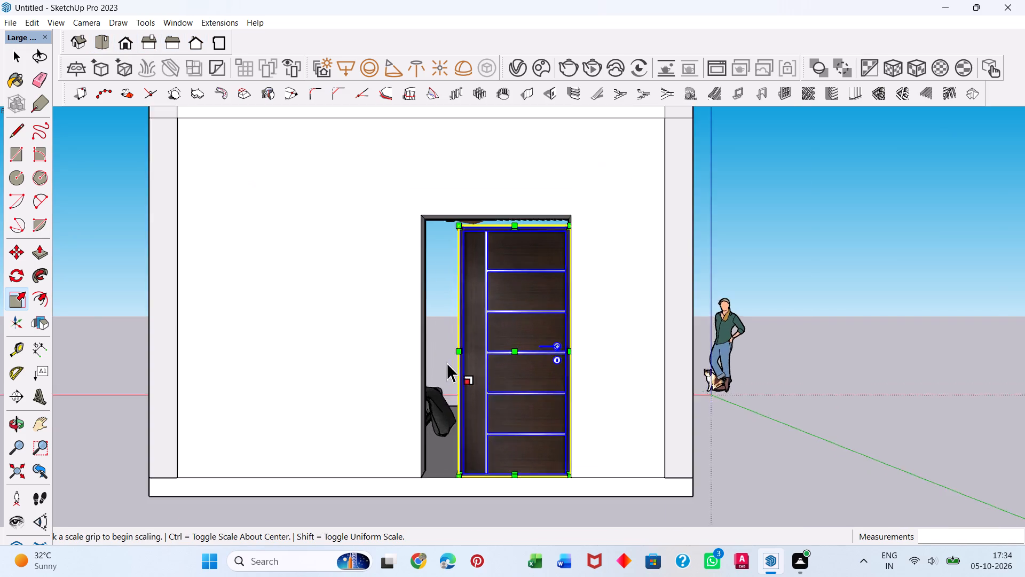
scroll(452, 370, "up", 5)
middle_click_drag(467, 371, 480, 391)
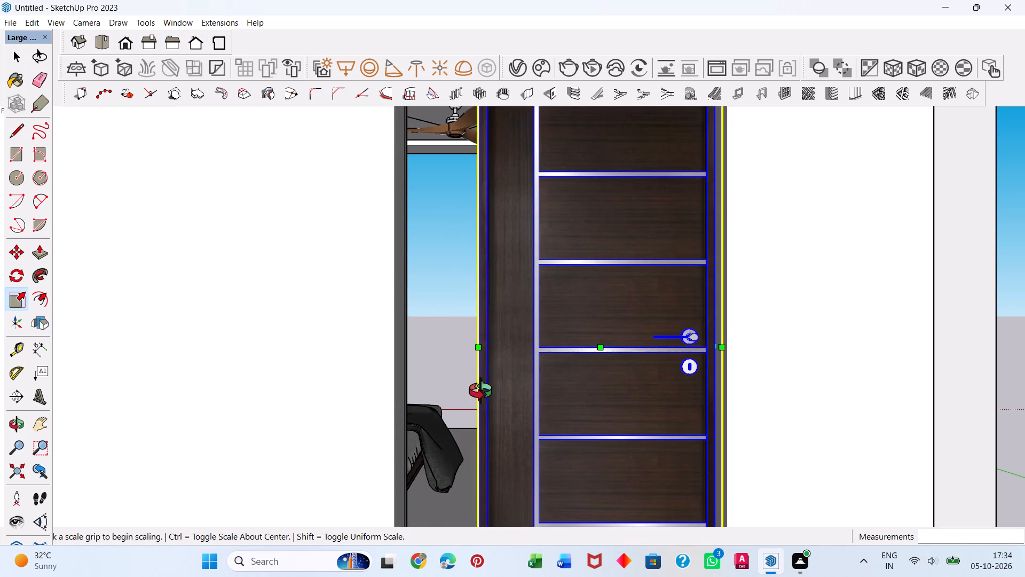
middle_click_drag(480, 391, 550, 426)
left_click_drag(595, 420, 573, 434)
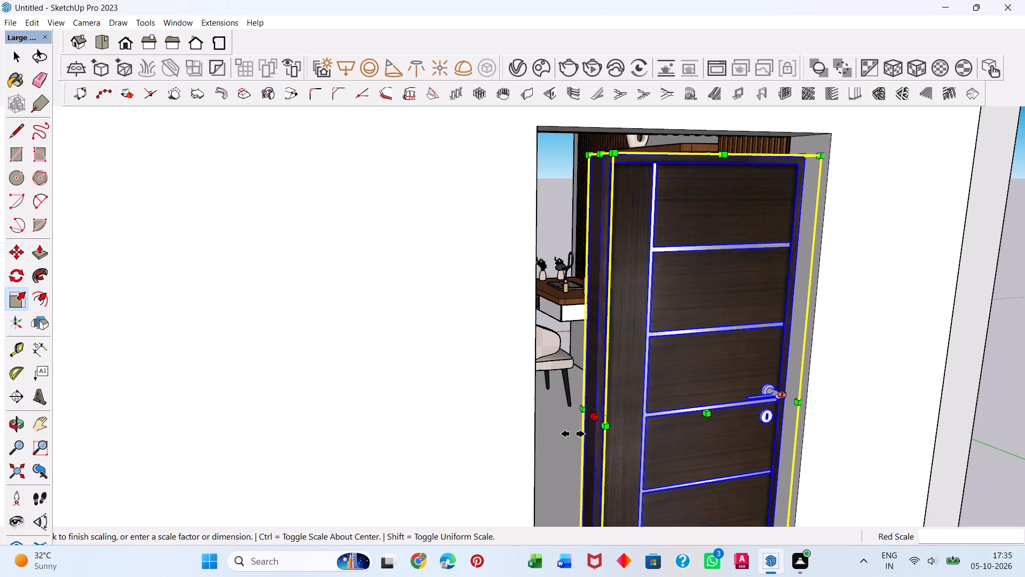
left_click_drag(573, 434, 541, 444)
Scale the door further along the red axis until its frame meets the open jamb of the doorway.
middle_click_drag(538, 442, 441, 440)
scroll(441, 440, "up", 9)
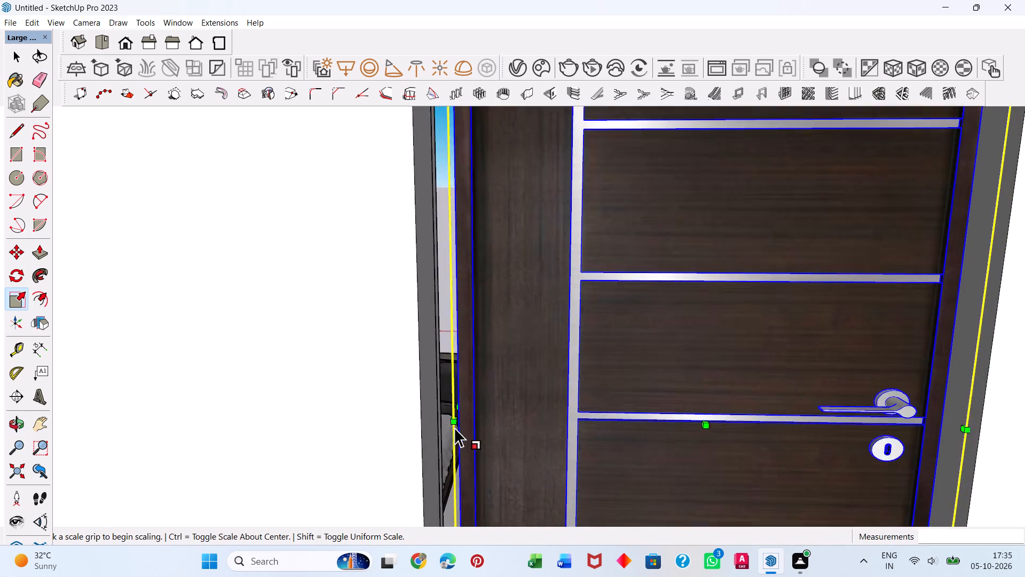
scroll(454, 427, "up", 11)
middle_click(447, 417)
scroll(489, 377, "down", 7)
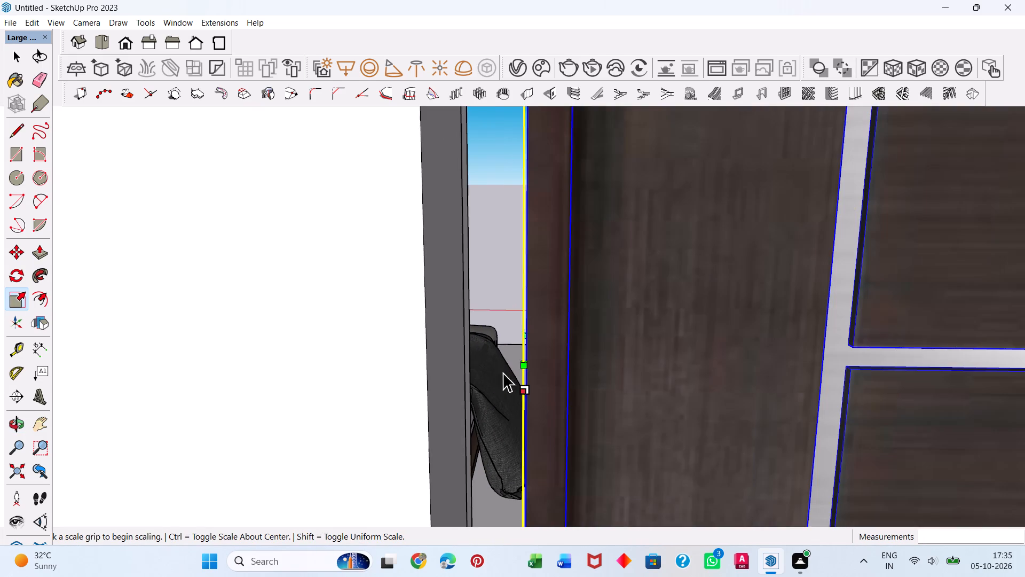
middle_click_drag(519, 376, 528, 381)
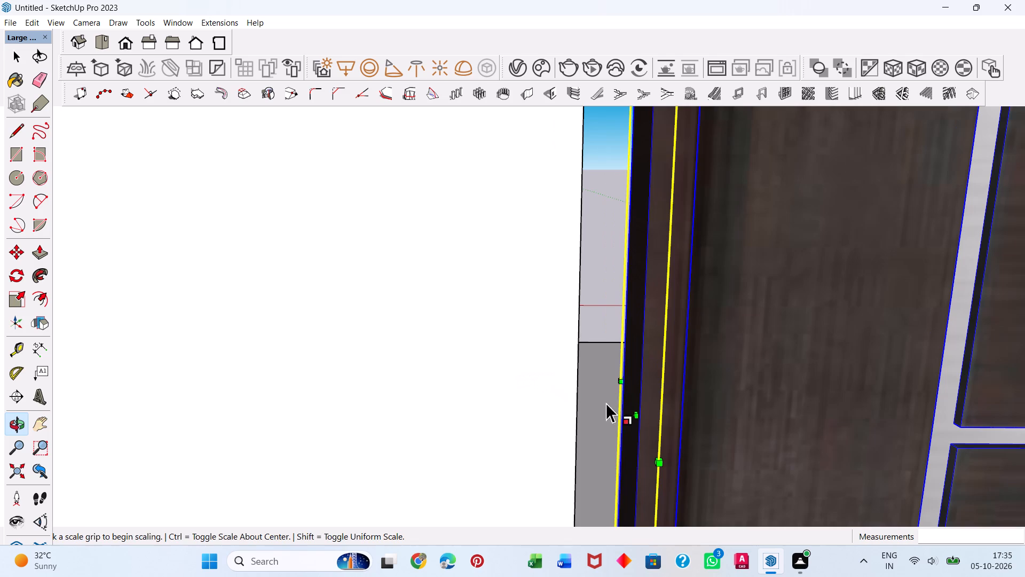
left_click_drag(635, 415, 567, 426)
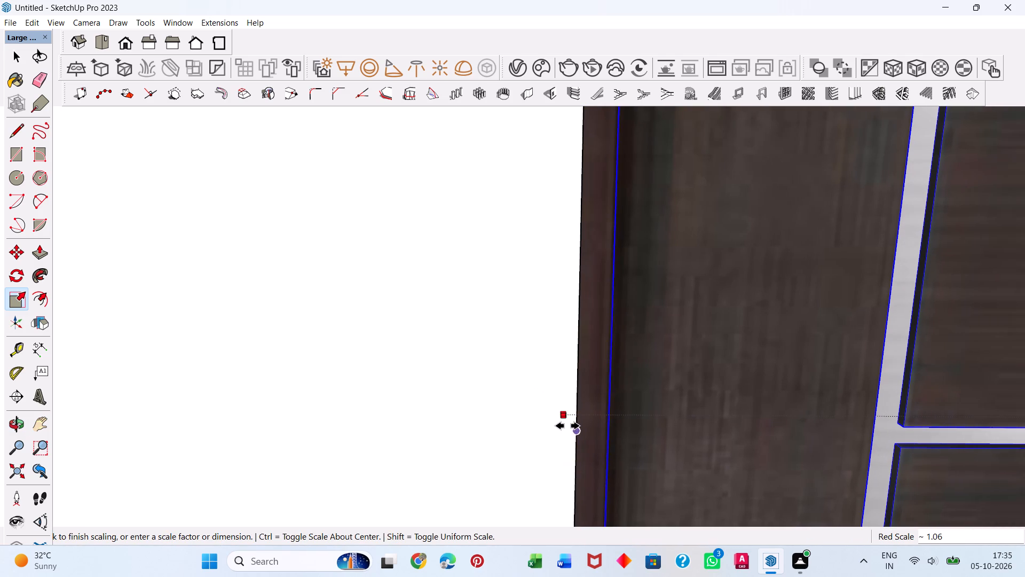
left_click_drag(567, 426, 574, 428)
middle_click_drag(631, 422, 581, 418)
scroll(594, 424, "down", 8)
scroll(551, 388, "down", 4)
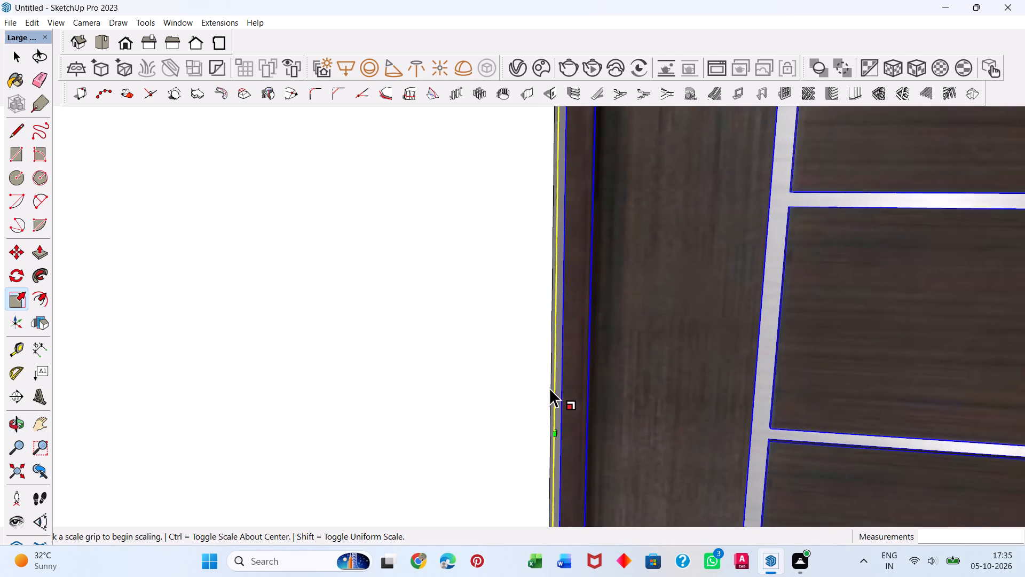
scroll(548, 388, "down", 10)
key("space")
scroll(551, 385, "down", 20)
scroll(551, 385, "down", 4)
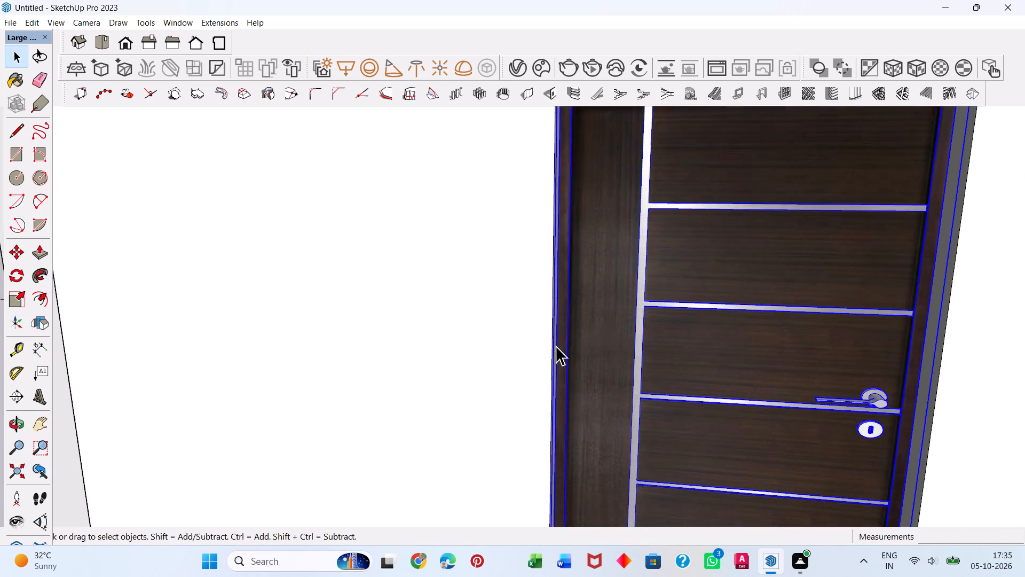
scroll(556, 346, "down", 11)
Stretch the door's height upward until its frame meets the head of the doorway.
key("s")
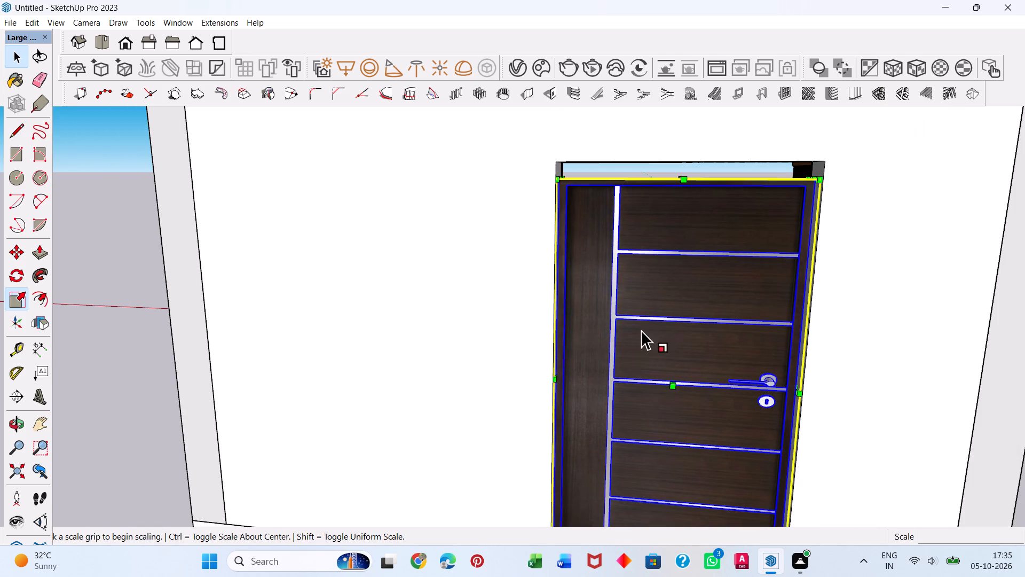
middle_click_drag(697, 160, 695, 213)
scroll(692, 215, "up", 9)
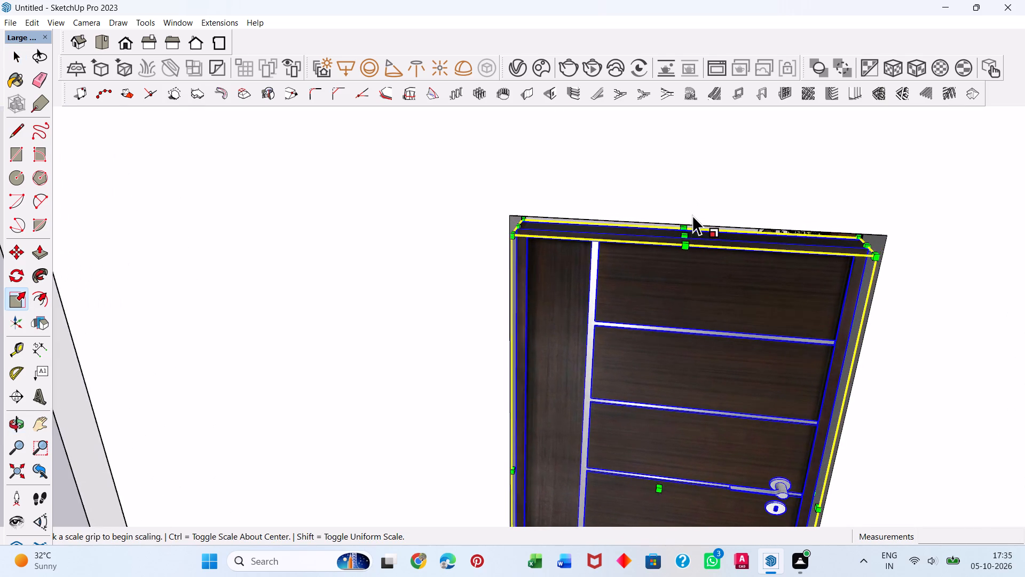
scroll(692, 215, "up", 2)
left_click_drag(684, 238, 684, 215)
middle_click_drag(617, 306, 644, 220)
scroll(644, 219, "down", 8)
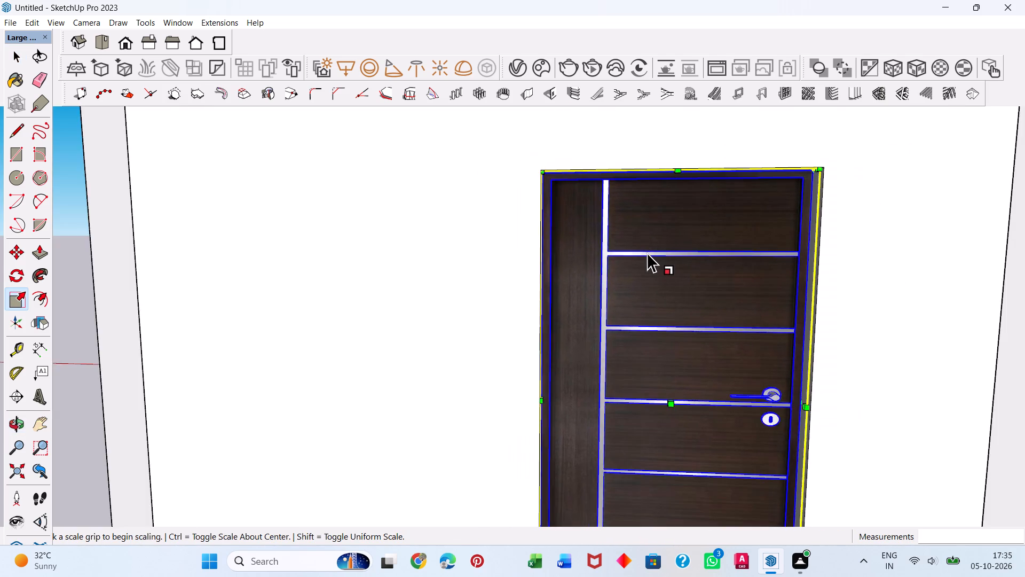
scroll(647, 253, "down", 16)
scroll(699, 323, "up", 5)
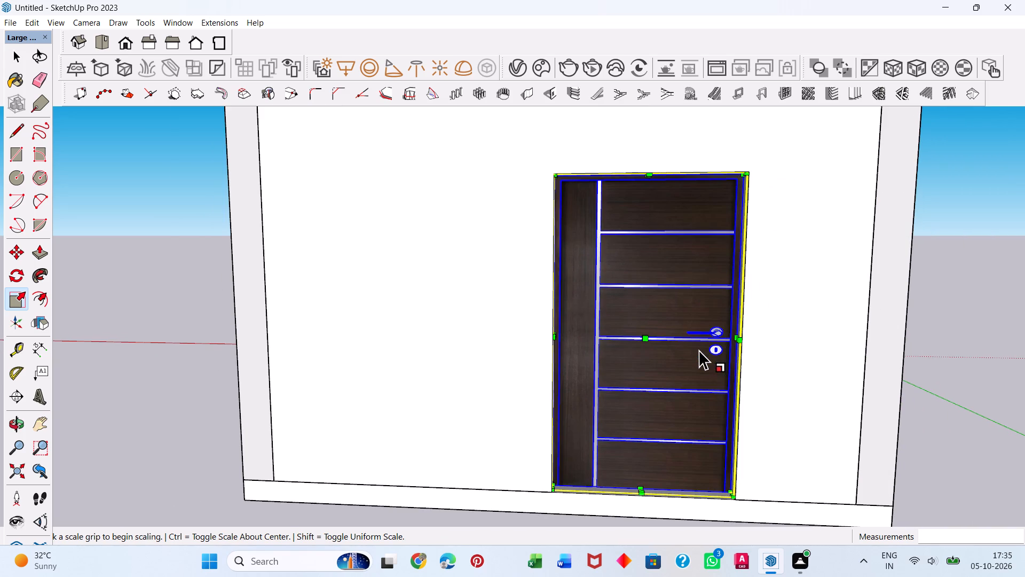
key("space")
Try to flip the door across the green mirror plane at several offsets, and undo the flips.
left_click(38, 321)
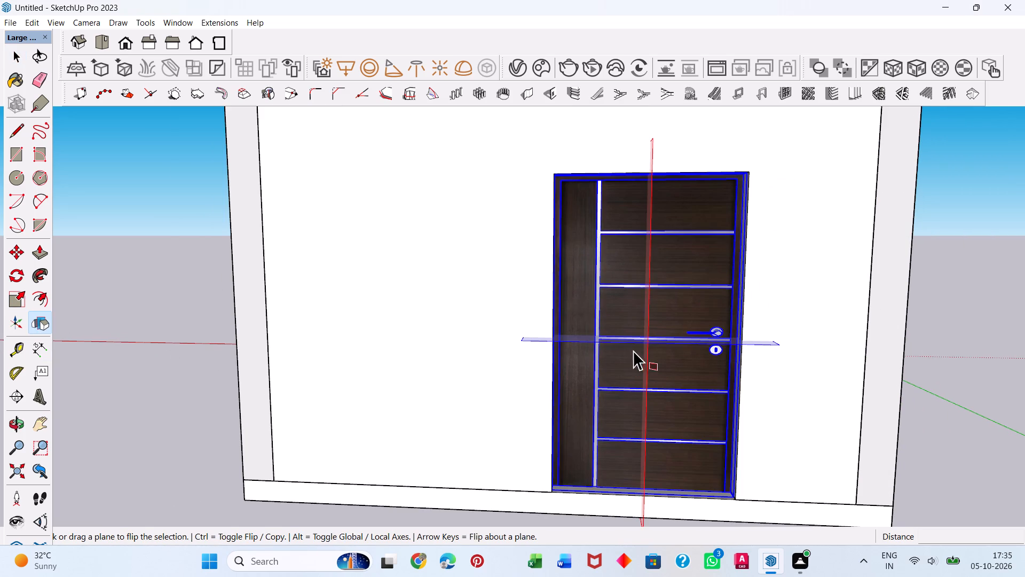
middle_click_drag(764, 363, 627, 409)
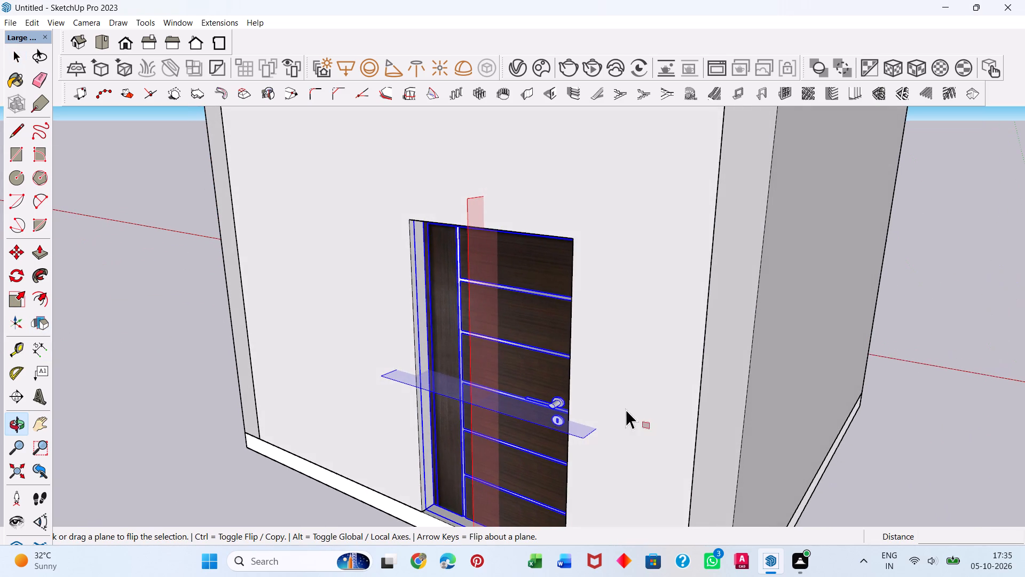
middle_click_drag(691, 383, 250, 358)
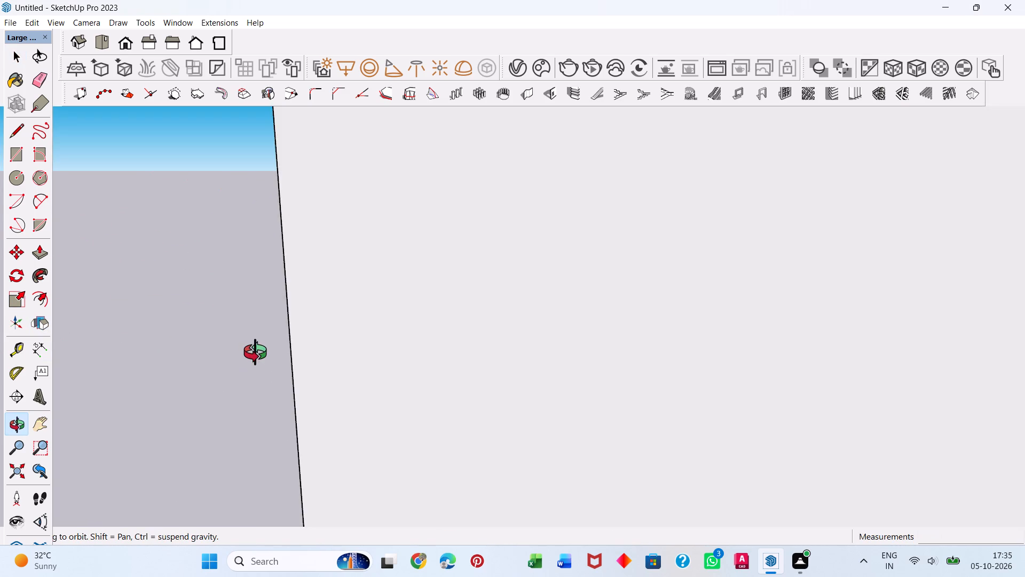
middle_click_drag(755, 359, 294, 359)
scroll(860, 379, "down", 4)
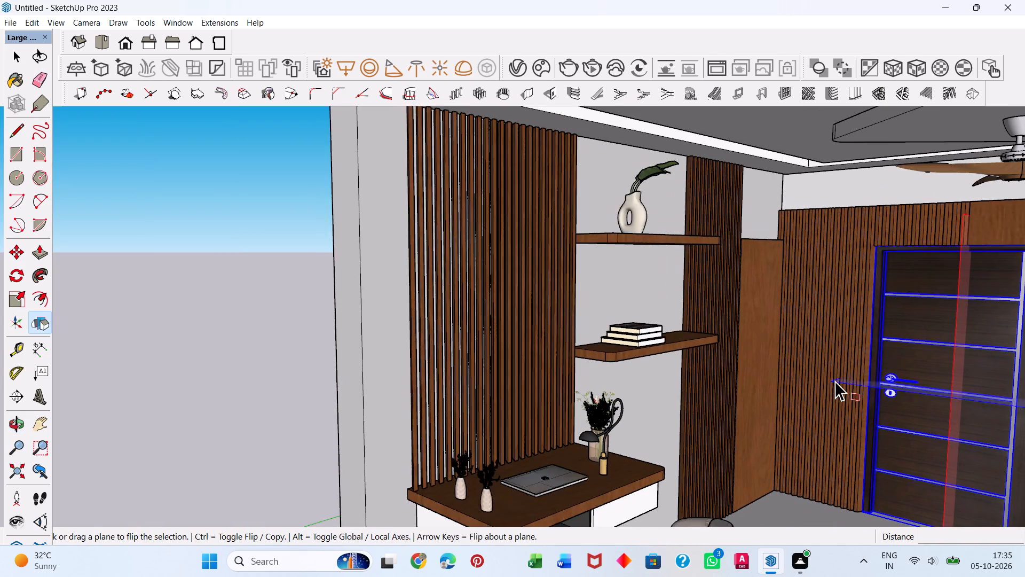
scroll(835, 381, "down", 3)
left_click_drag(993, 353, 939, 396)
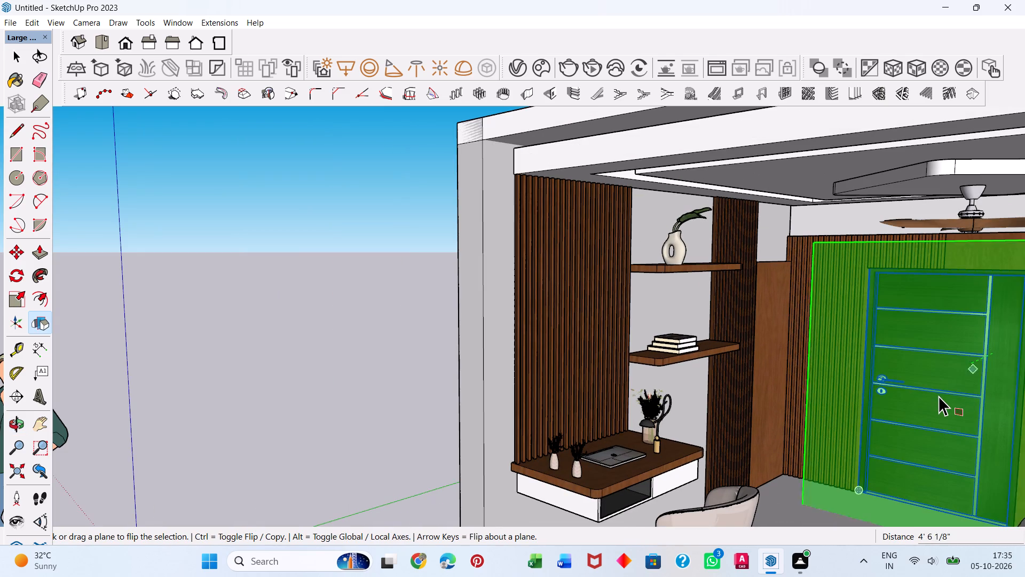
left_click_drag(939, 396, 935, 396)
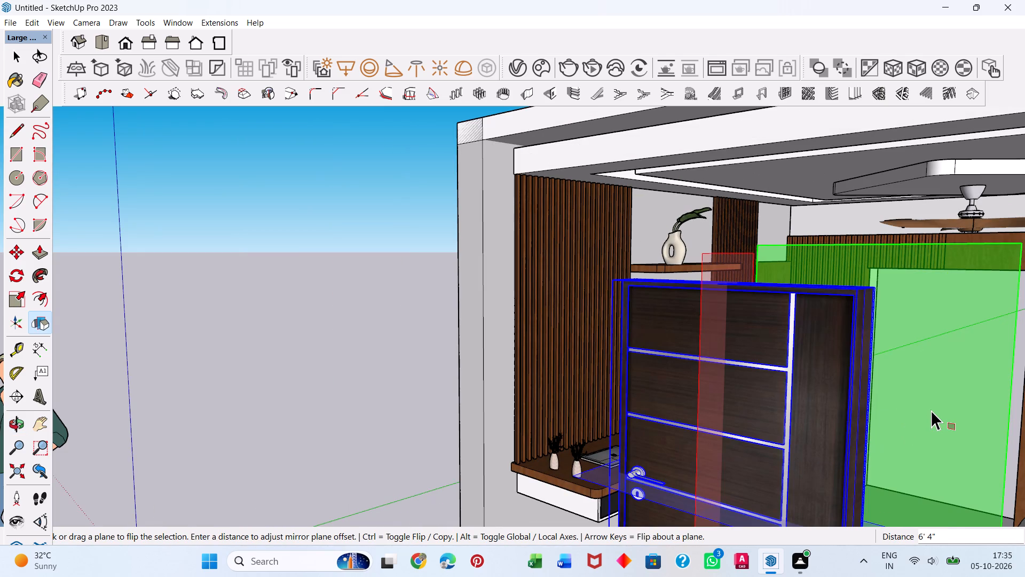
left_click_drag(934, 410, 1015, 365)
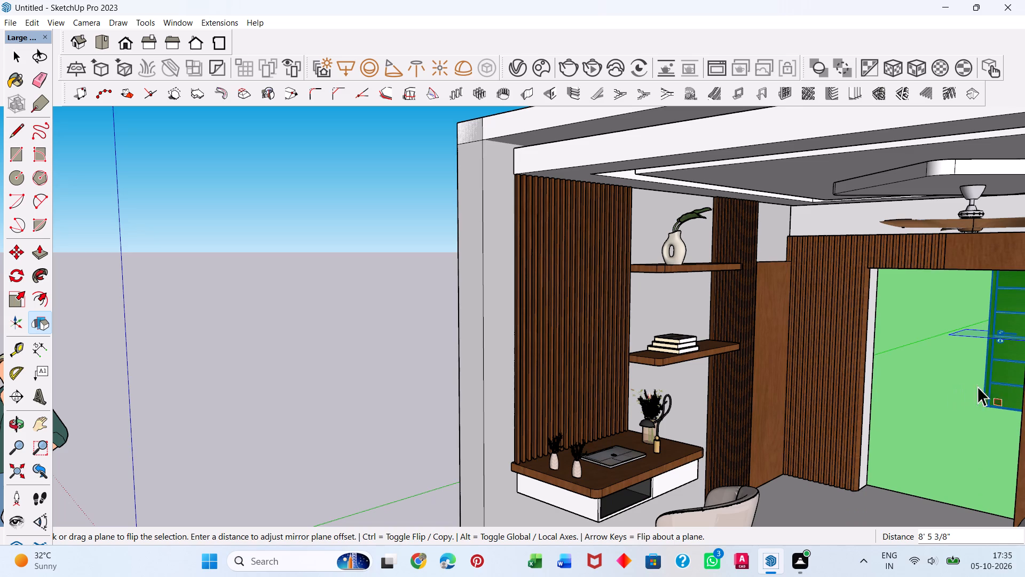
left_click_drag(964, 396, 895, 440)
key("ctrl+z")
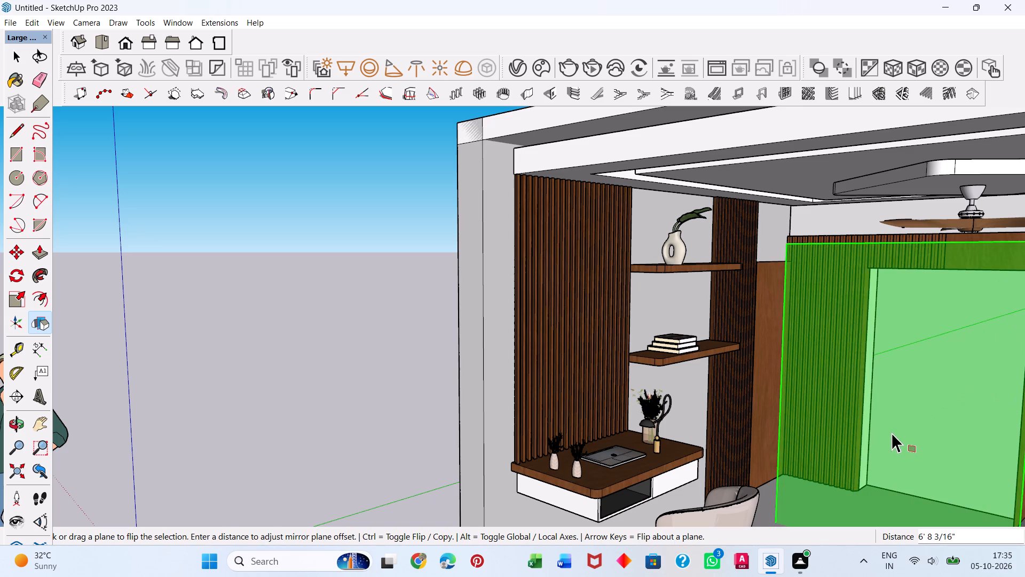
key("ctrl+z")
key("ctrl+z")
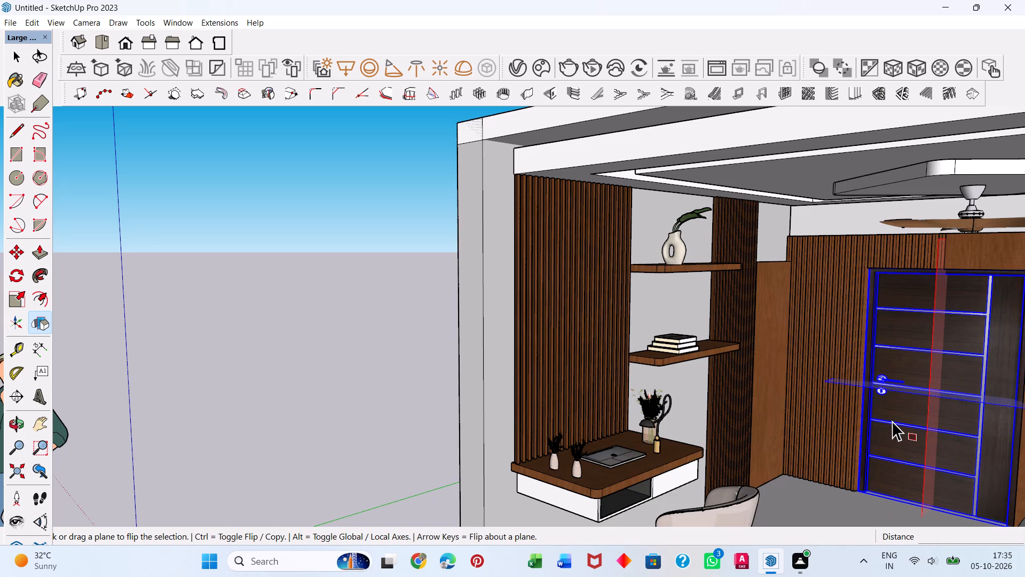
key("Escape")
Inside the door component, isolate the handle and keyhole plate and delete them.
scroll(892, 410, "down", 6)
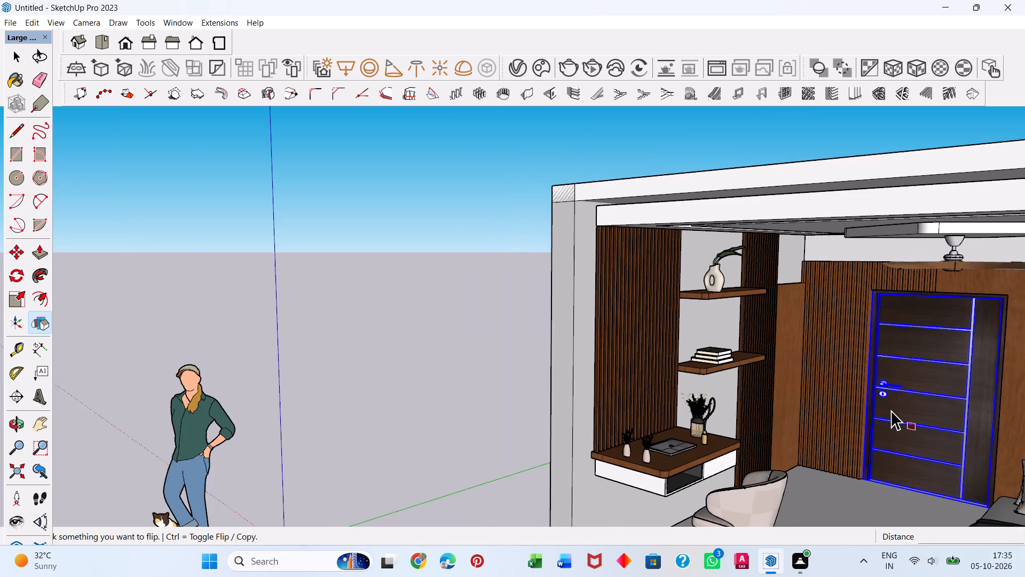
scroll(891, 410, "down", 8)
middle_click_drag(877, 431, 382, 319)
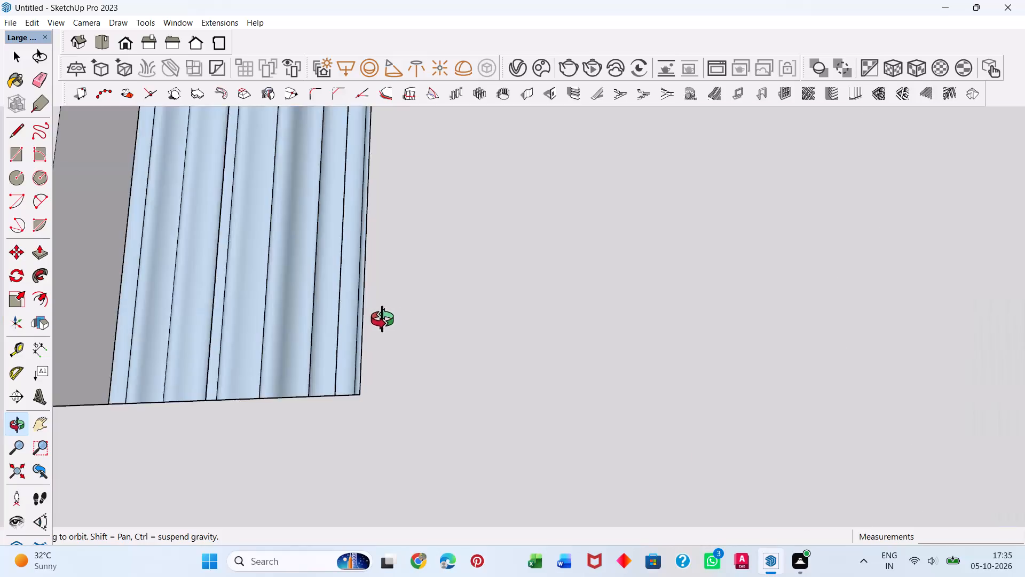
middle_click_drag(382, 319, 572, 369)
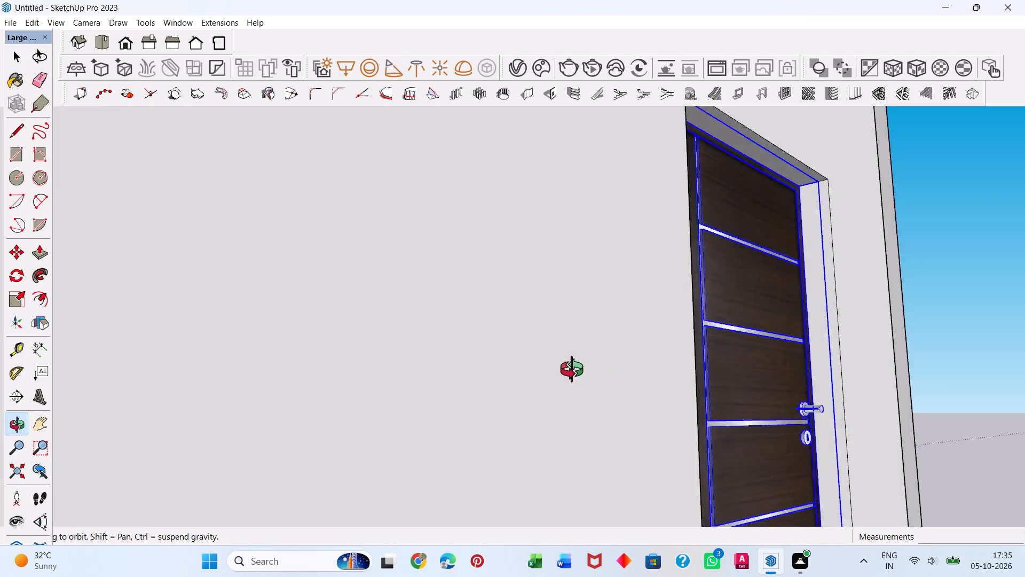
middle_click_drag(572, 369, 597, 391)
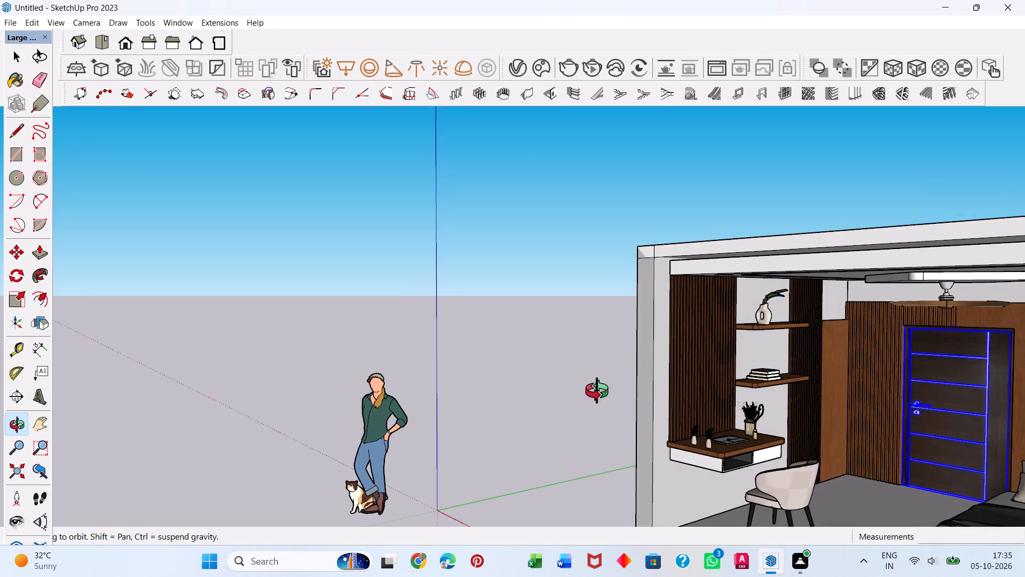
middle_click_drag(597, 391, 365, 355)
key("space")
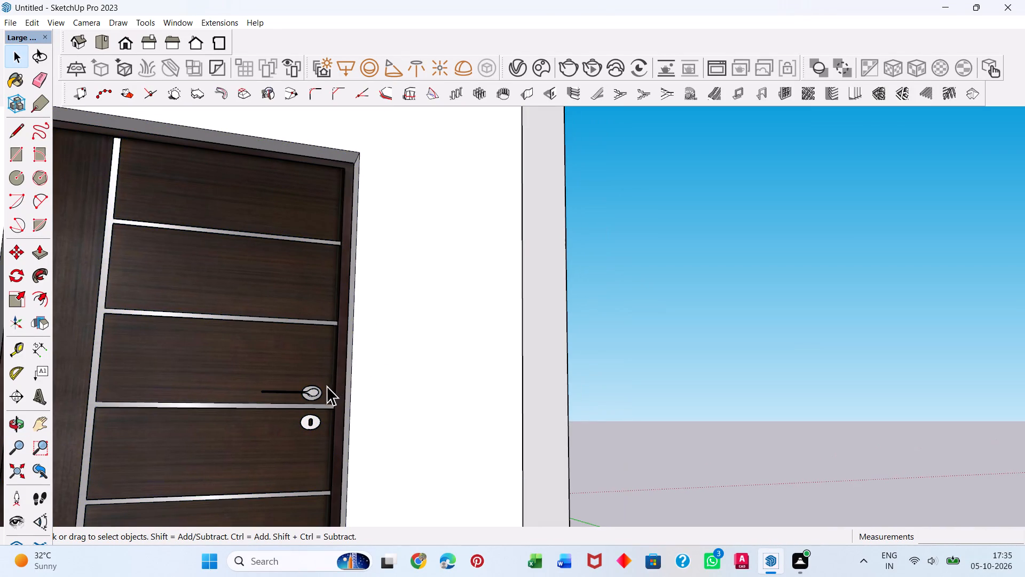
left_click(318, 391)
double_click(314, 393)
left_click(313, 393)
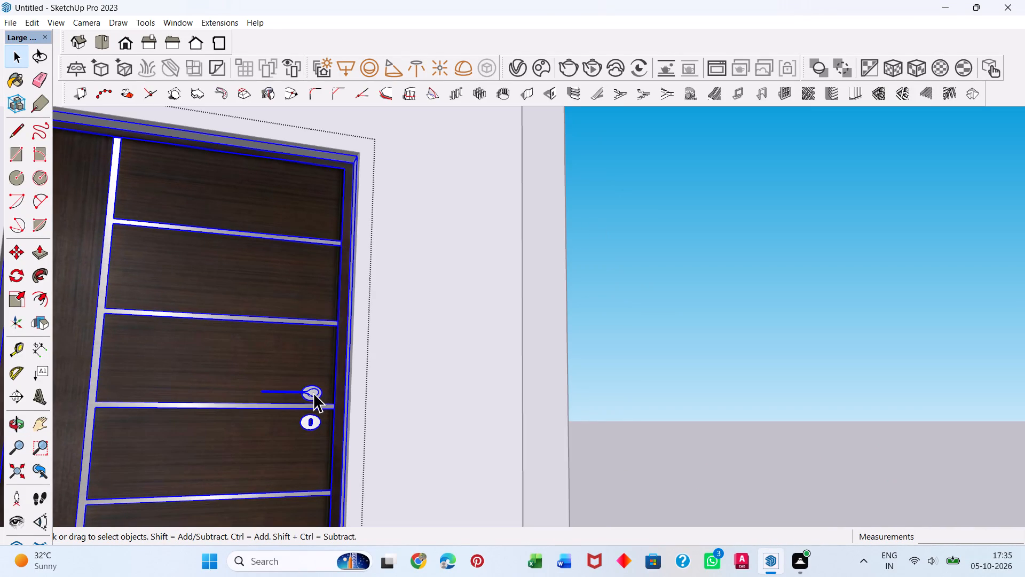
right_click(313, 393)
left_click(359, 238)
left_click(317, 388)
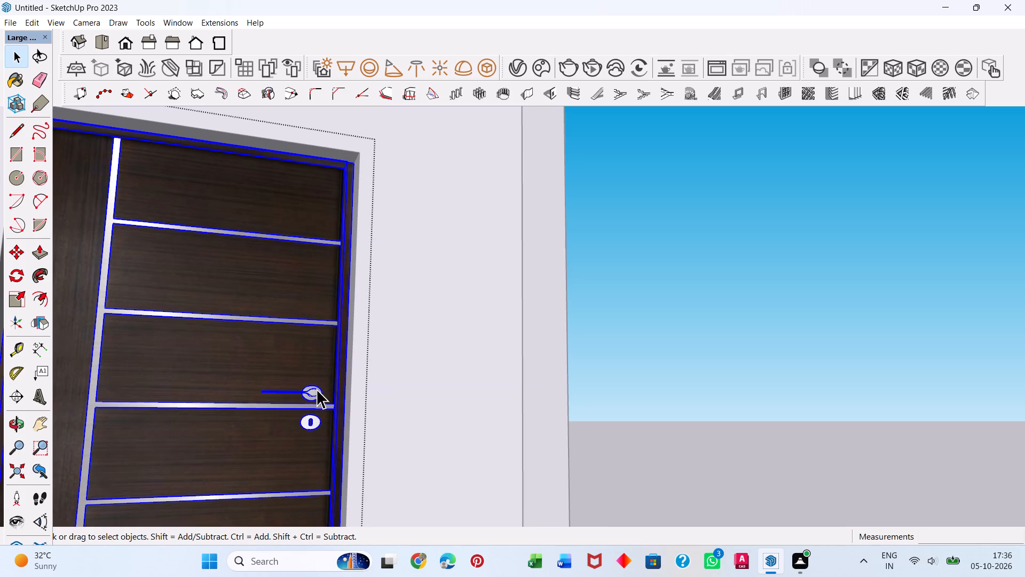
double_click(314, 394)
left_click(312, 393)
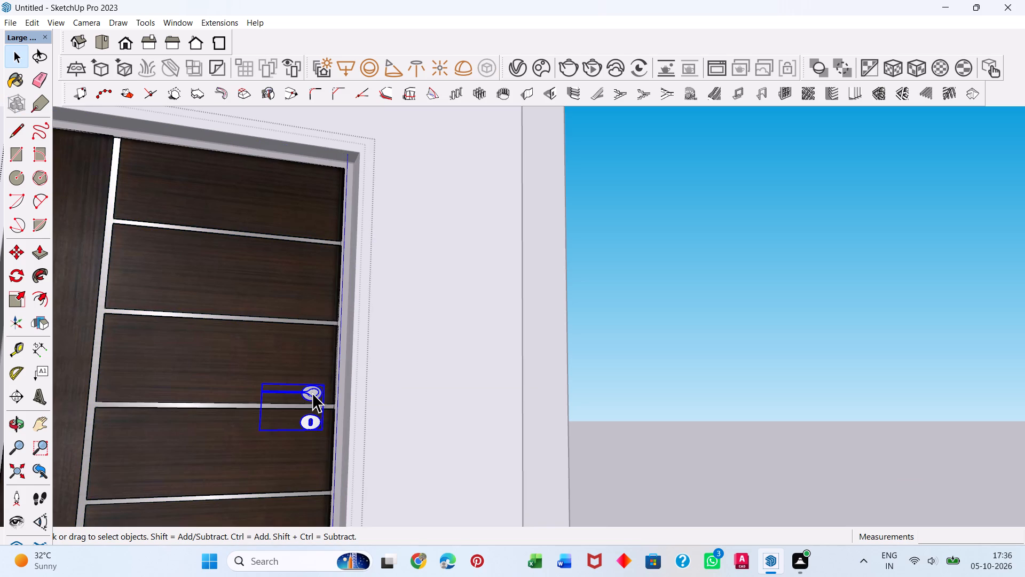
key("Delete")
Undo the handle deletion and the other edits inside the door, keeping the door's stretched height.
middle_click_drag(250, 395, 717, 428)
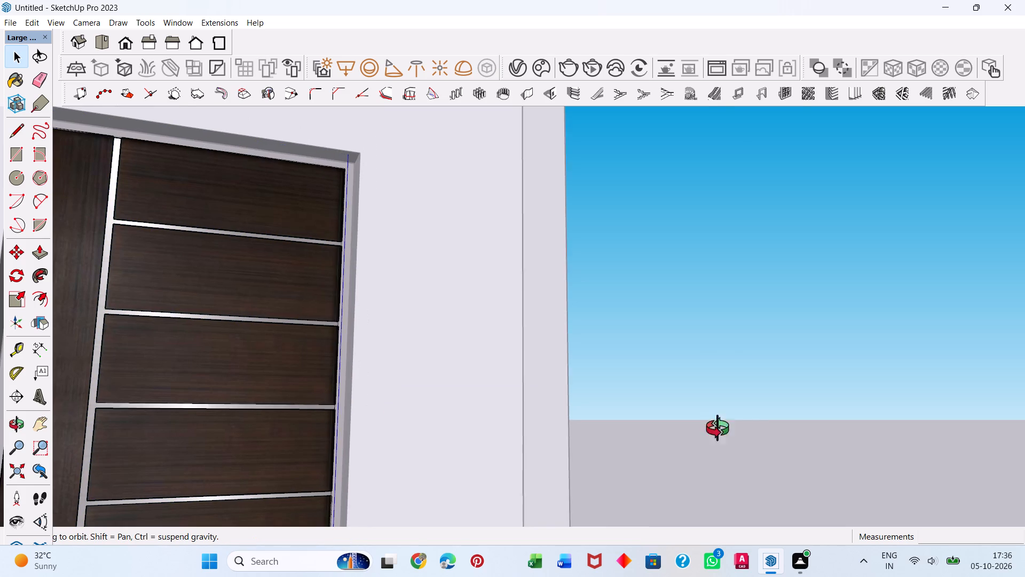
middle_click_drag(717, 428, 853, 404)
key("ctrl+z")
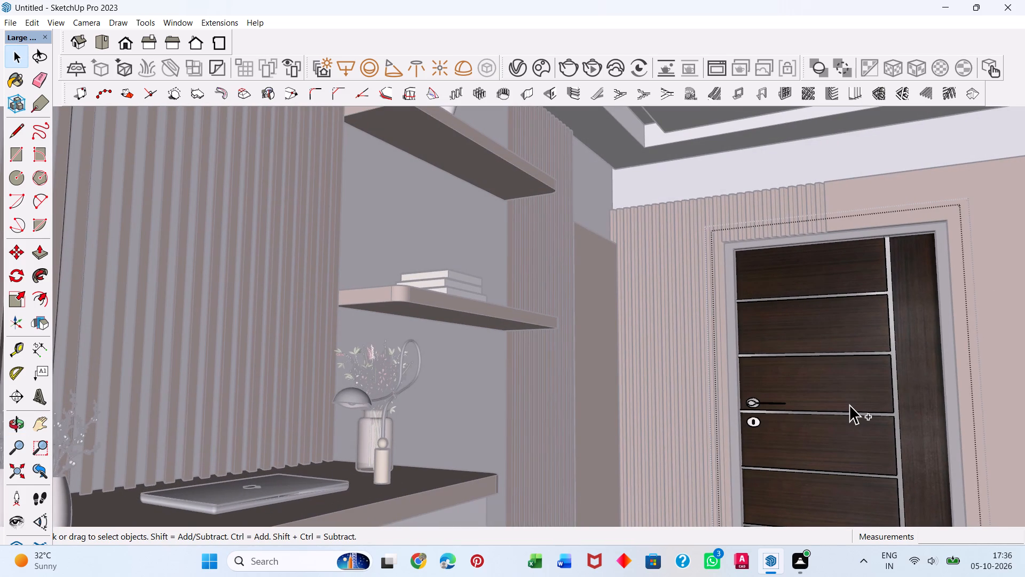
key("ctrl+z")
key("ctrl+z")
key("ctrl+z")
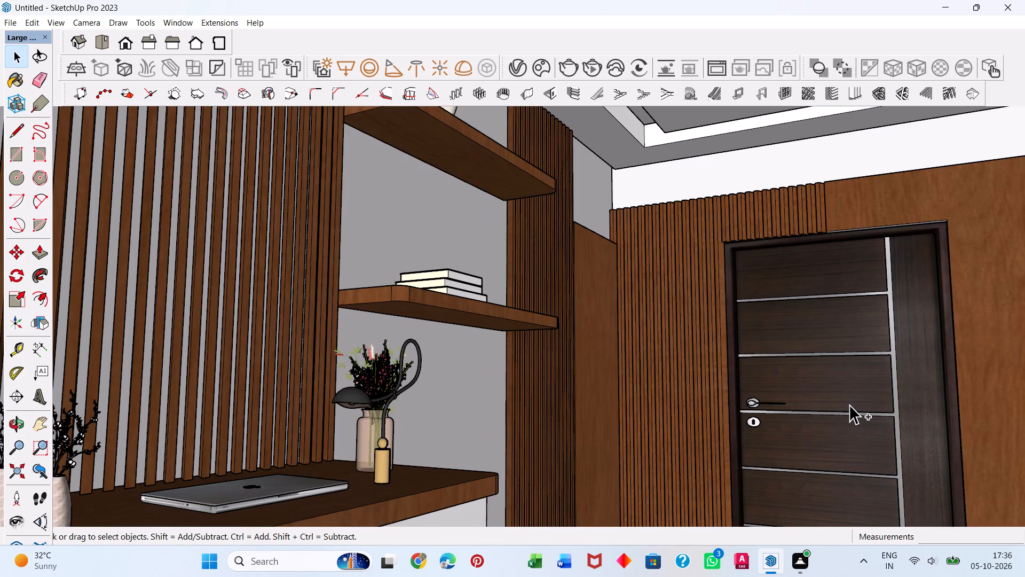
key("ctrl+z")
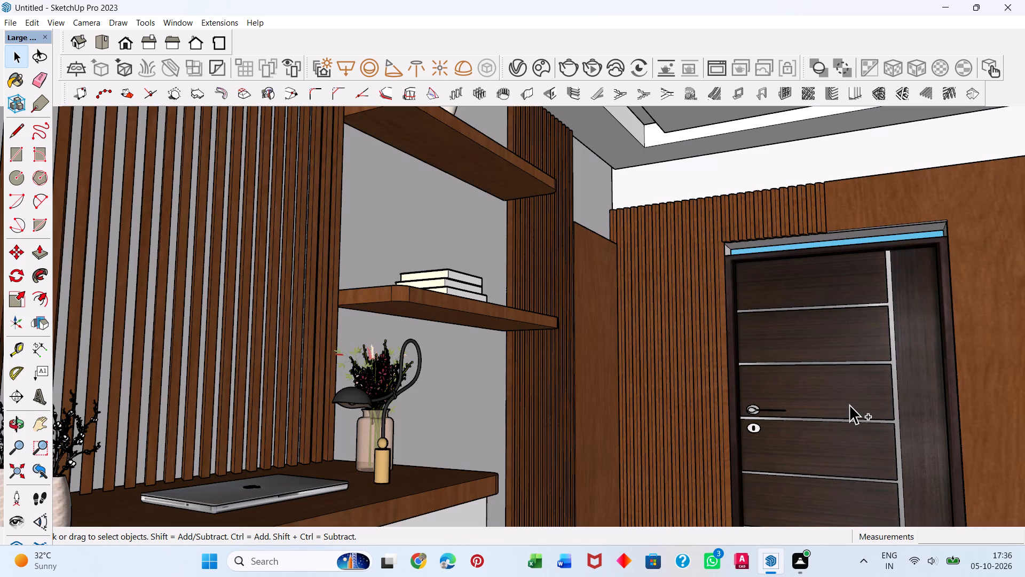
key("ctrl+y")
Import the Modern+Ring+Metal+Chandelier model from the Downloads folder and place it outside, beside the room.
scroll(795, 348, "down", 13)
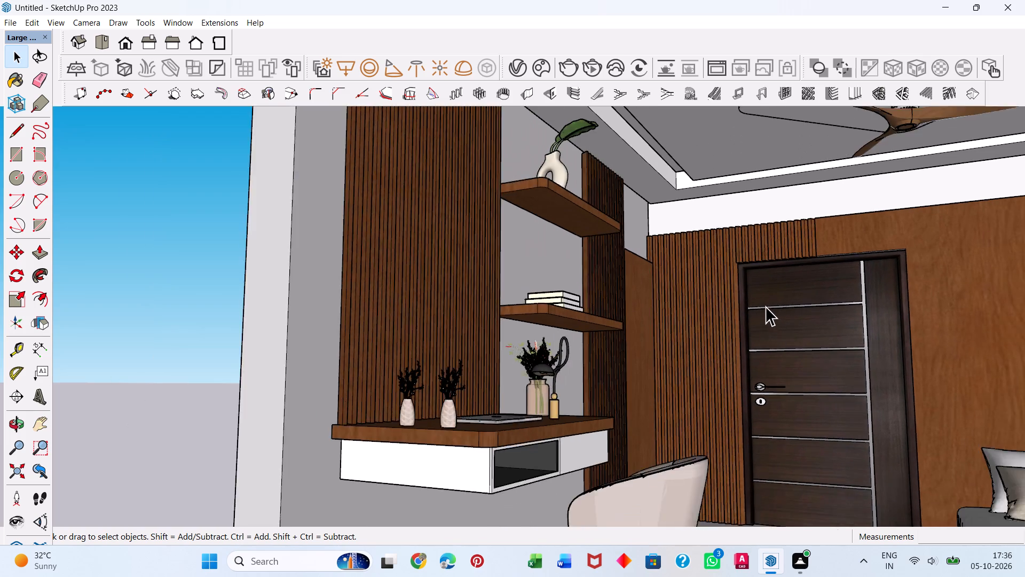
scroll(766, 306, "down", 16)
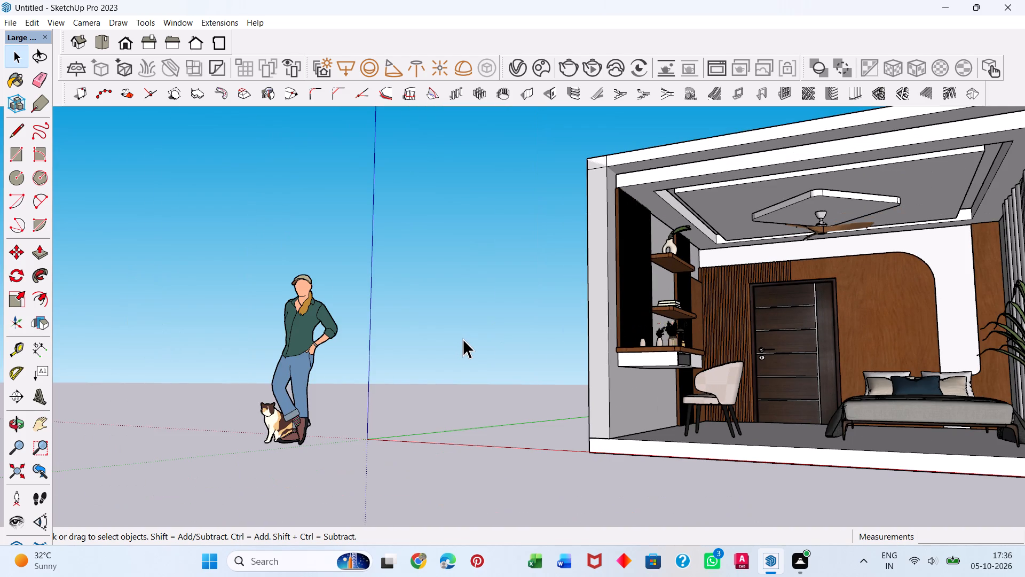
key("space")
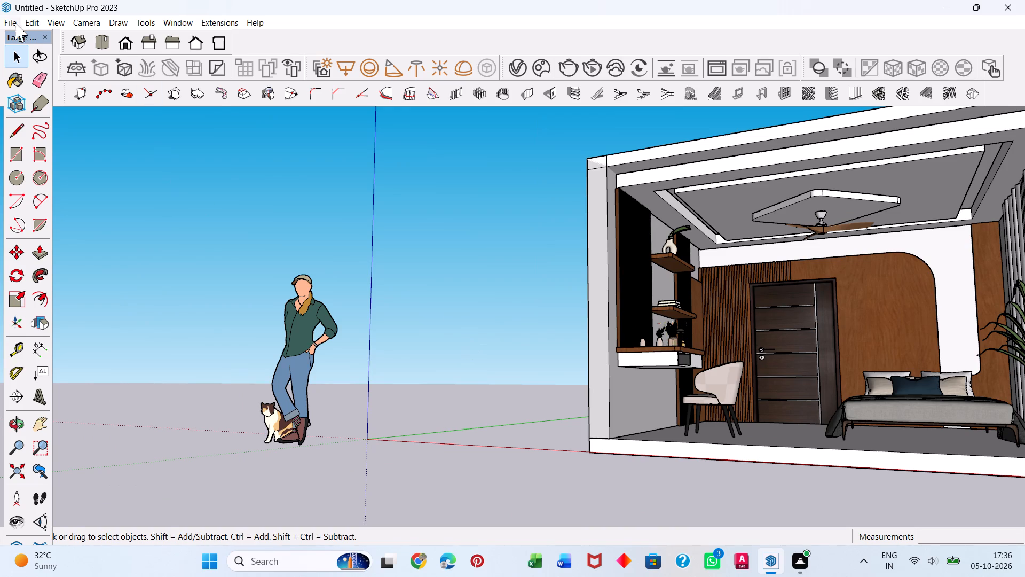
left_click(11, 21)
left_click(48, 220)
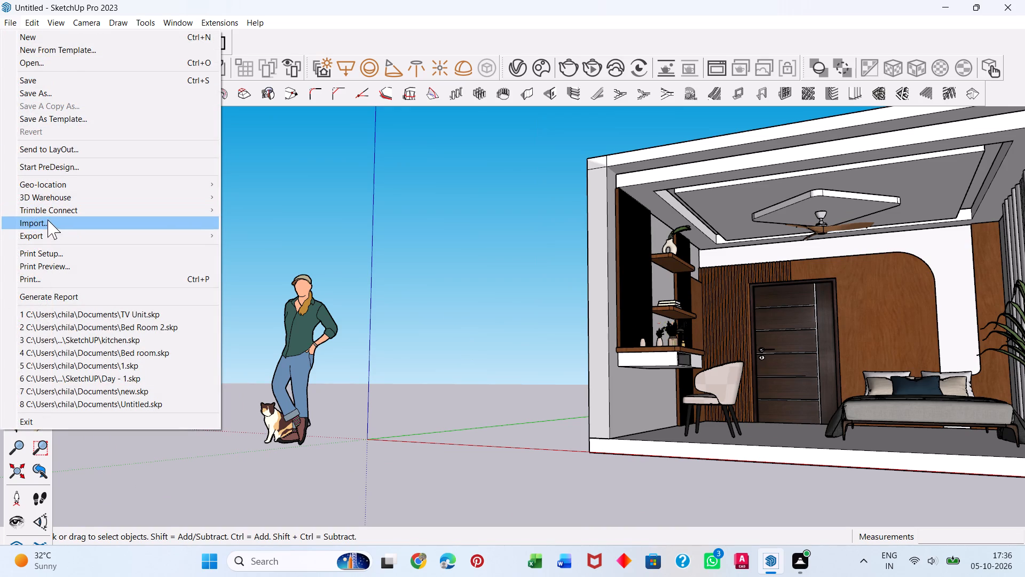
left_click(526, 233)
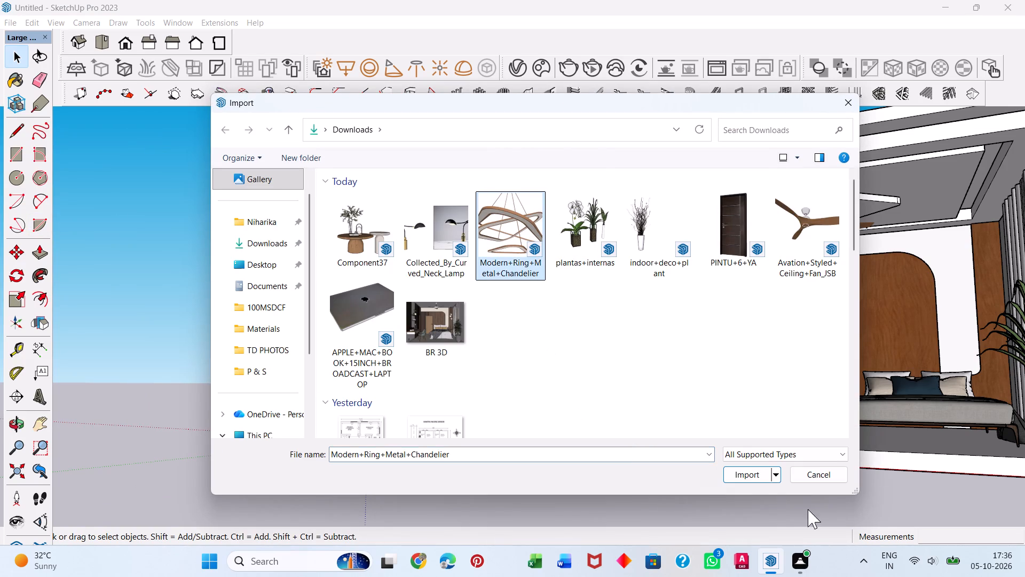
left_click(746, 473)
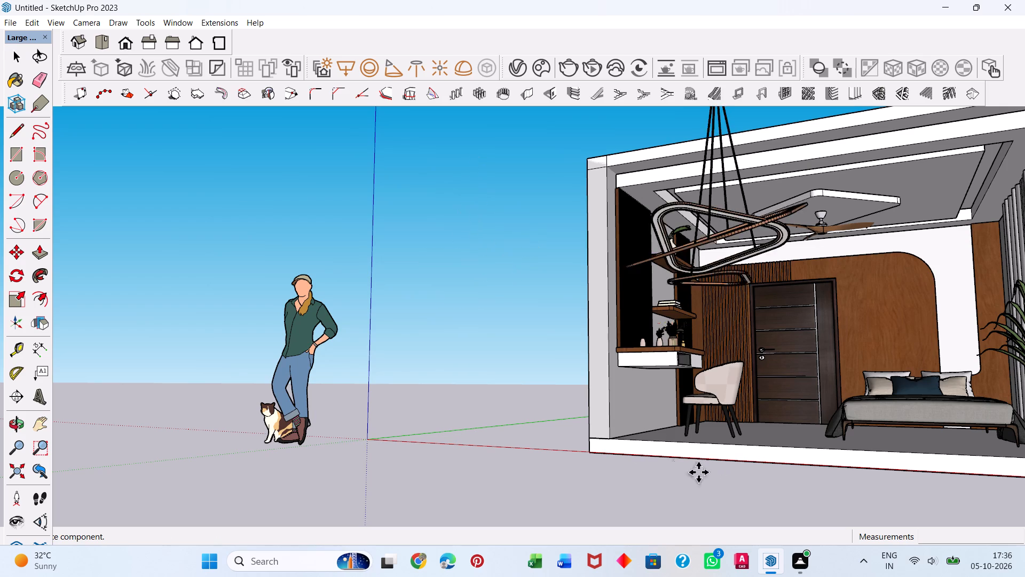
left_click(417, 434)
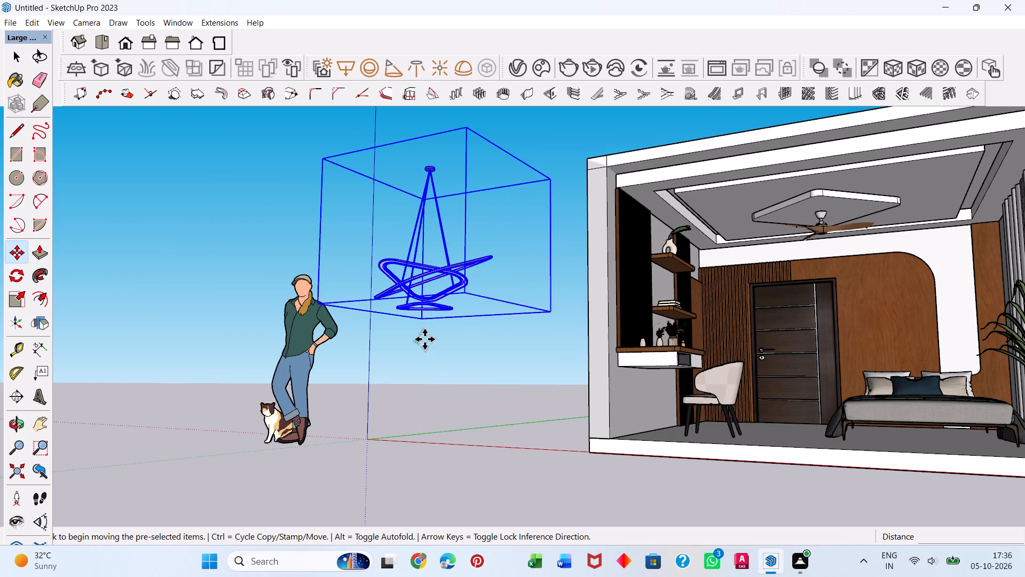
Scale the chandelier down uniformly to about 0.44 of its imported size.
middle_click_drag(411, 352, 587, 487)
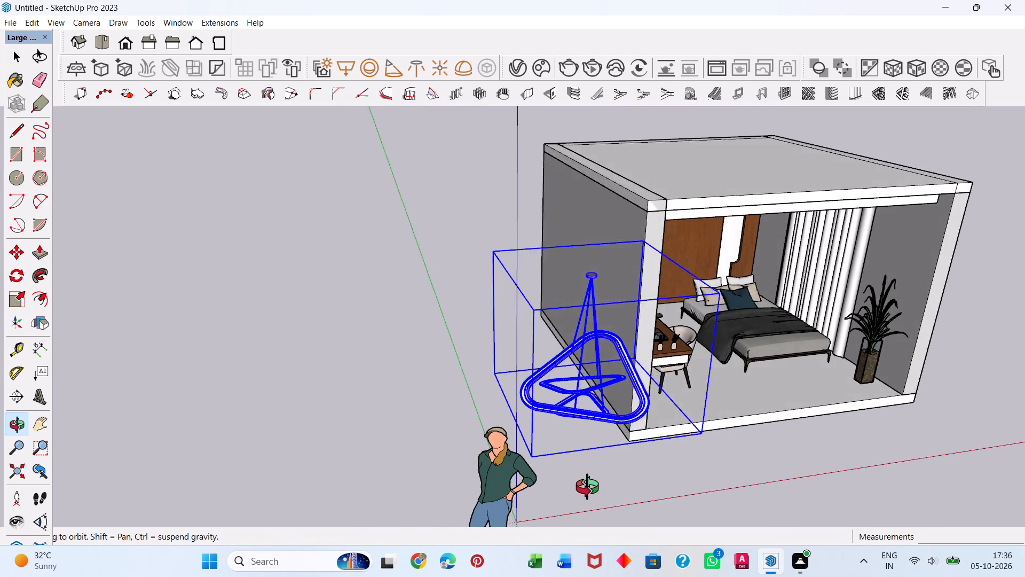
middle_click_drag(587, 487, 584, 486)
key("space")
key("s")
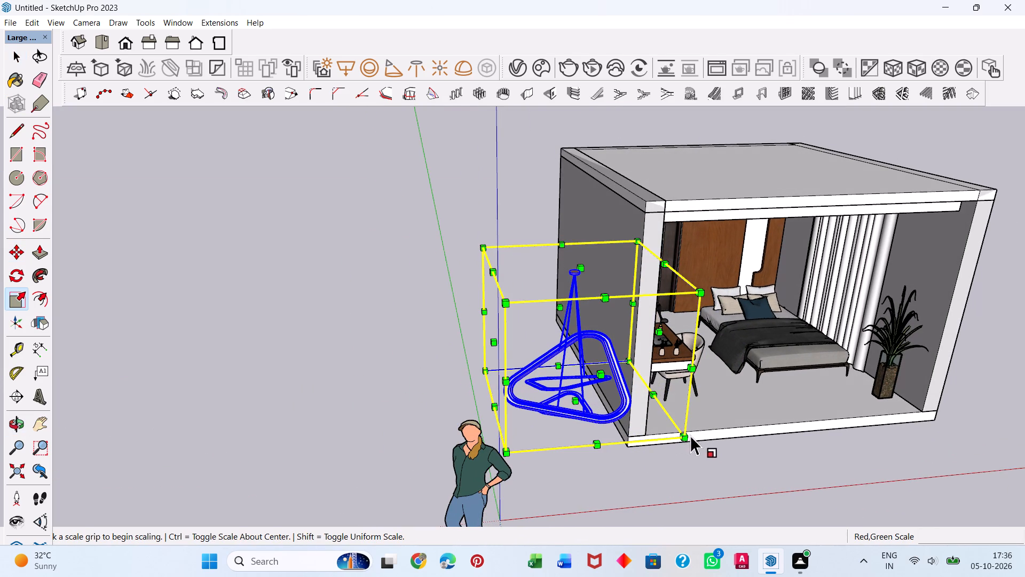
left_click_drag(683, 439, 585, 314)
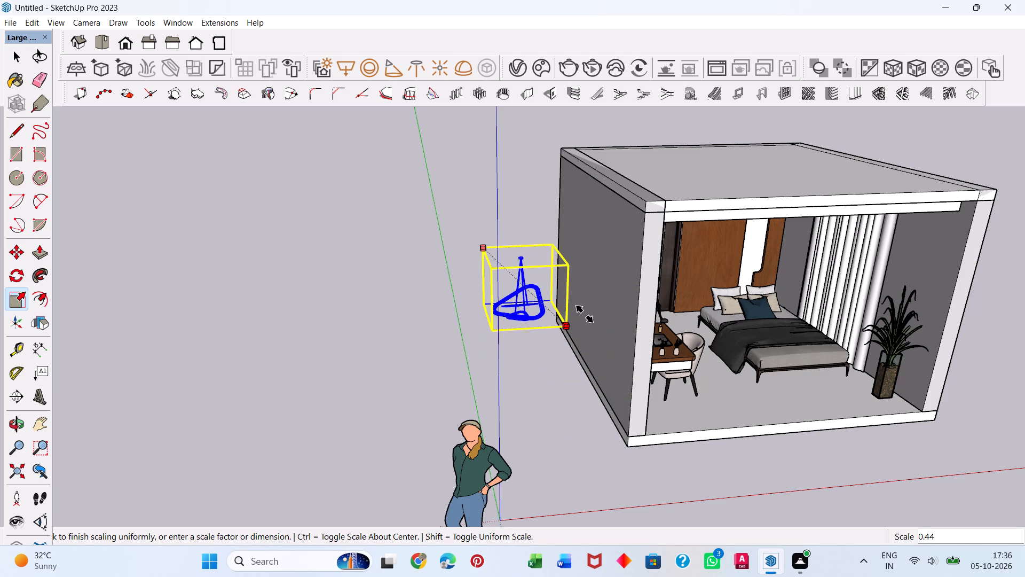
left_click_drag(585, 314, 587, 321)
Move the chandelier by its top bounding-box corner into the room, near the false ceiling's corner beside the curtain.
middle_click_drag(661, 390, 556, 302)
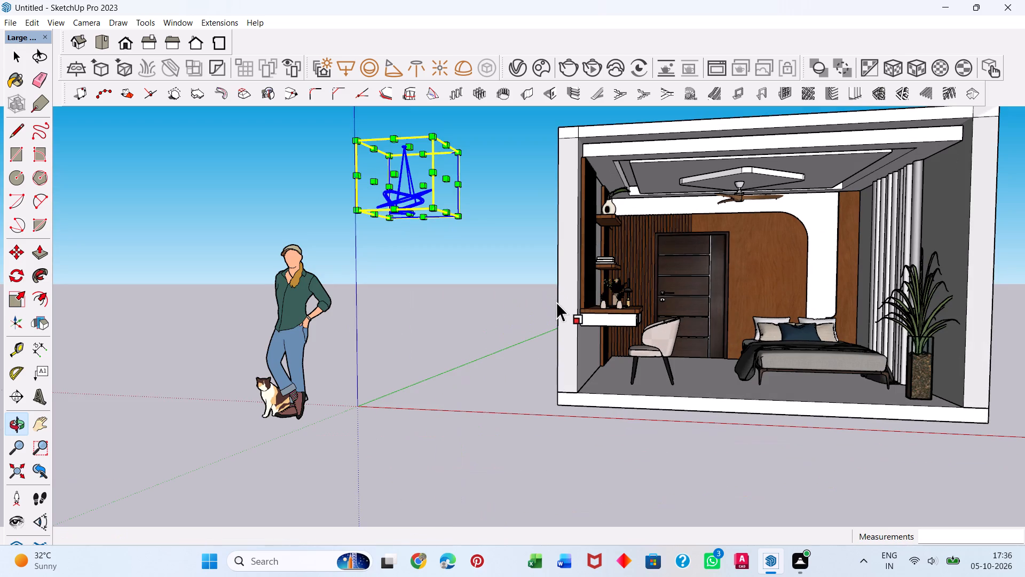
key("space")
key("m")
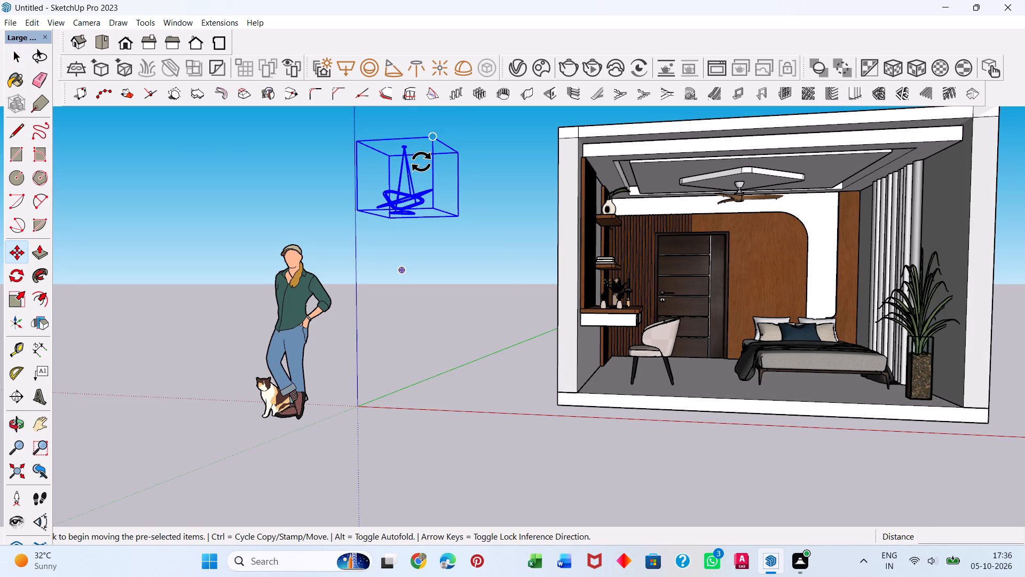
left_click(458, 150)
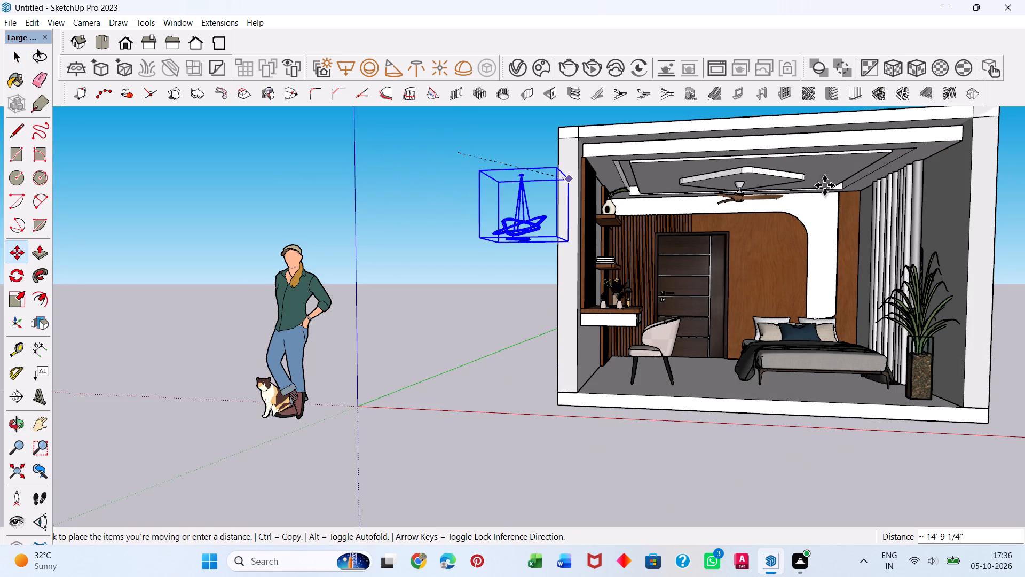
scroll(896, 186, "up", 20)
scroll(896, 186, "up", 5)
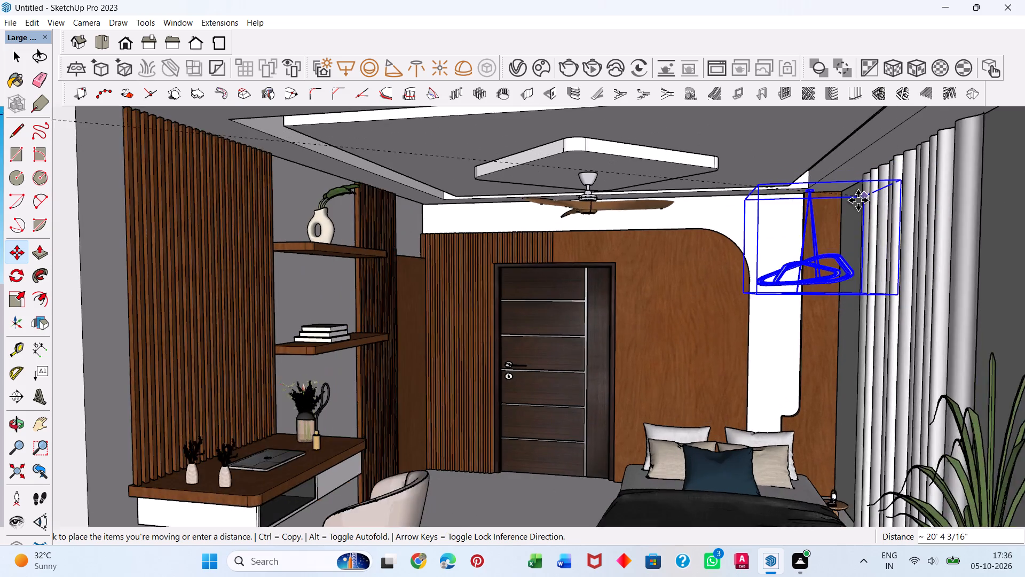
scroll(858, 200, "up", 20)
scroll(858, 200, "up", 5)
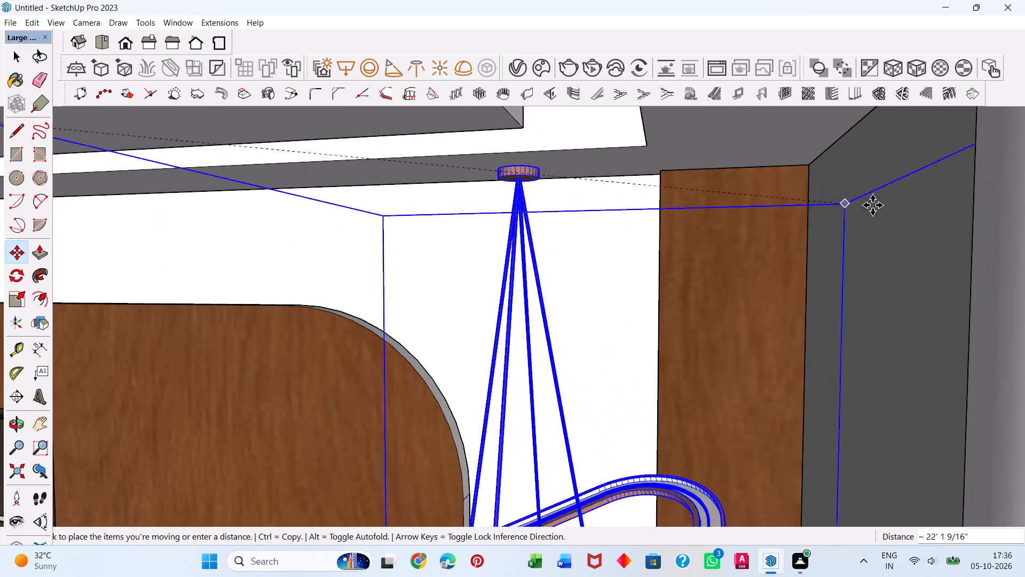
scroll(632, 184, "down", 14)
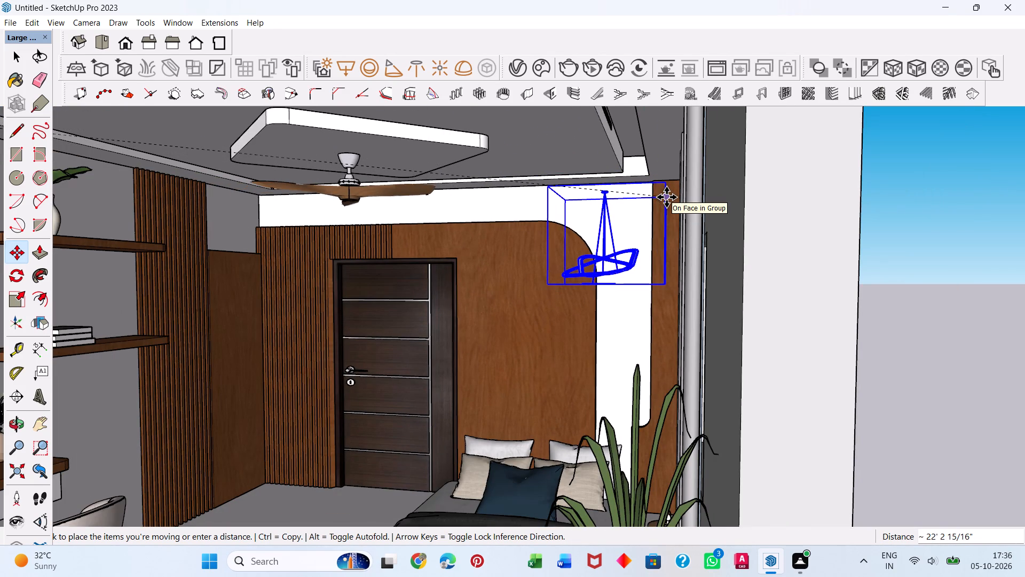
scroll(722, 213, "up", 5)
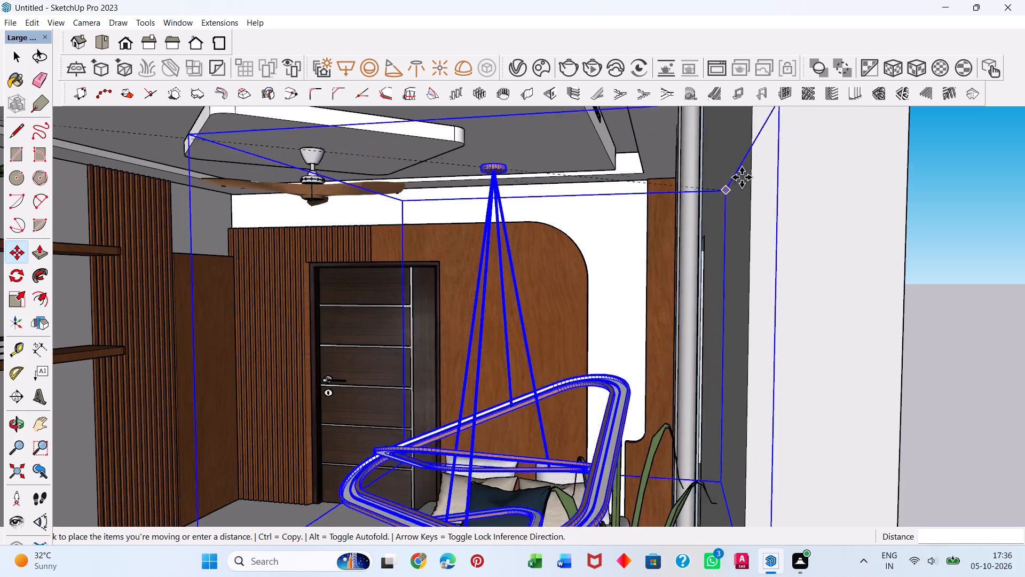
scroll(742, 177, "up", 2)
middle_click_drag(741, 174, 723, 90)
scroll(691, 161, "down", 5)
scroll(672, 229, "down", 11)
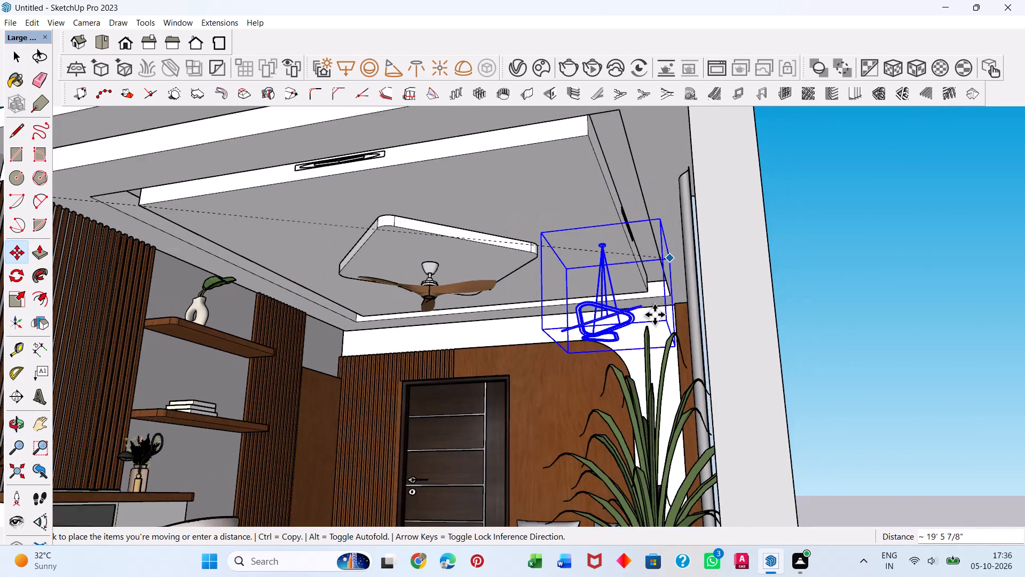
scroll(655, 315, "down", 5)
scroll(659, 305, "up", 5)
middle_click_drag(664, 303, 661, 313)
scroll(668, 307, "up", 18)
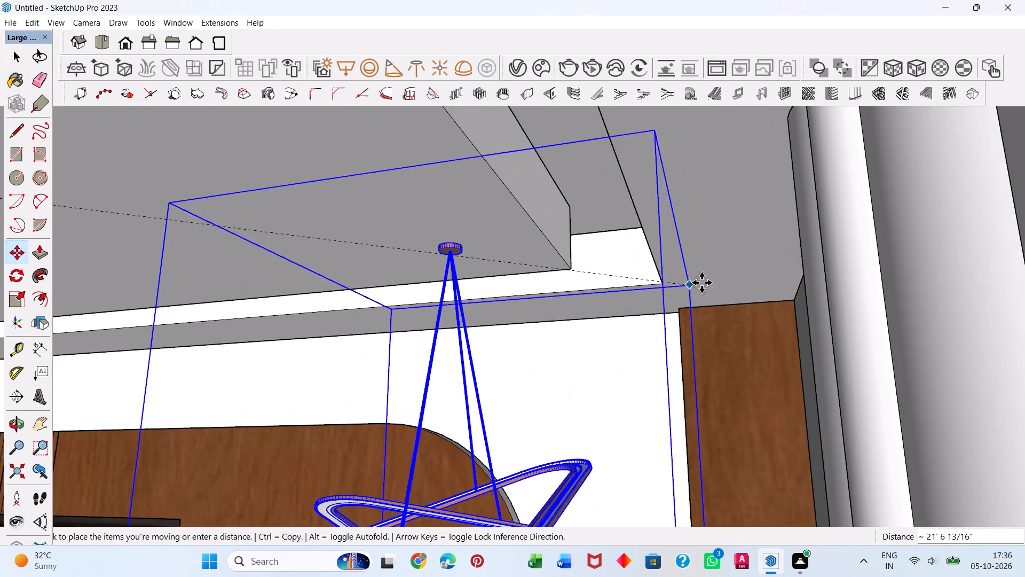
left_click(733, 271)
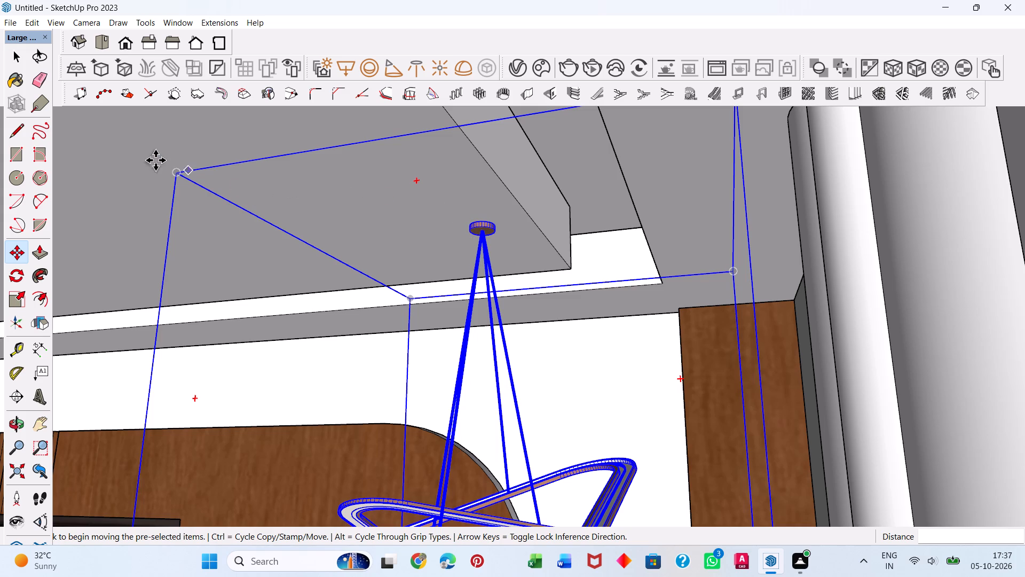
Move the chandelier about 1' 6" further toward the curtain, over the wood panel beside the bed.
left_click(178, 174)
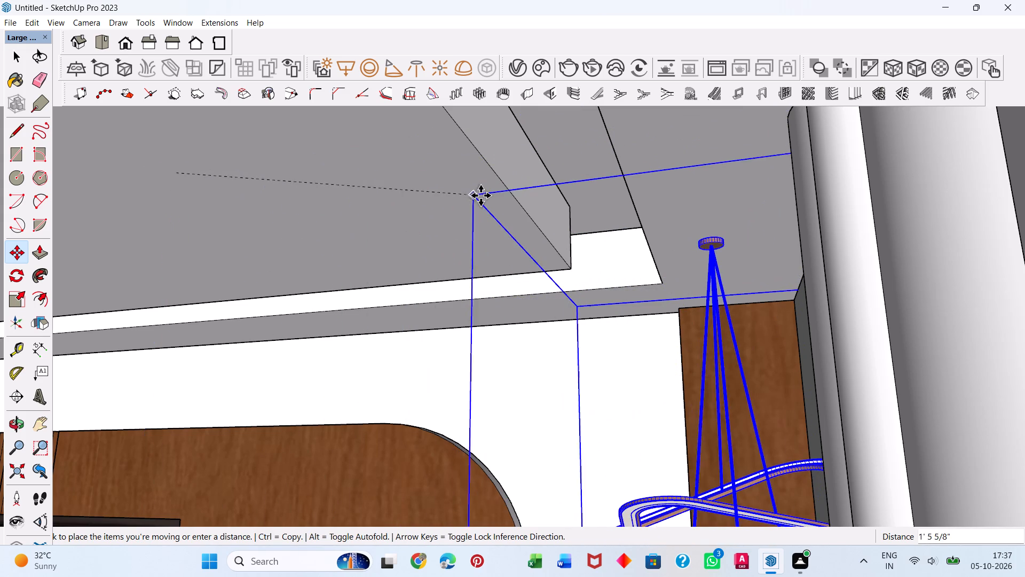
left_click(485, 196)
scroll(437, 306, "down", 9)
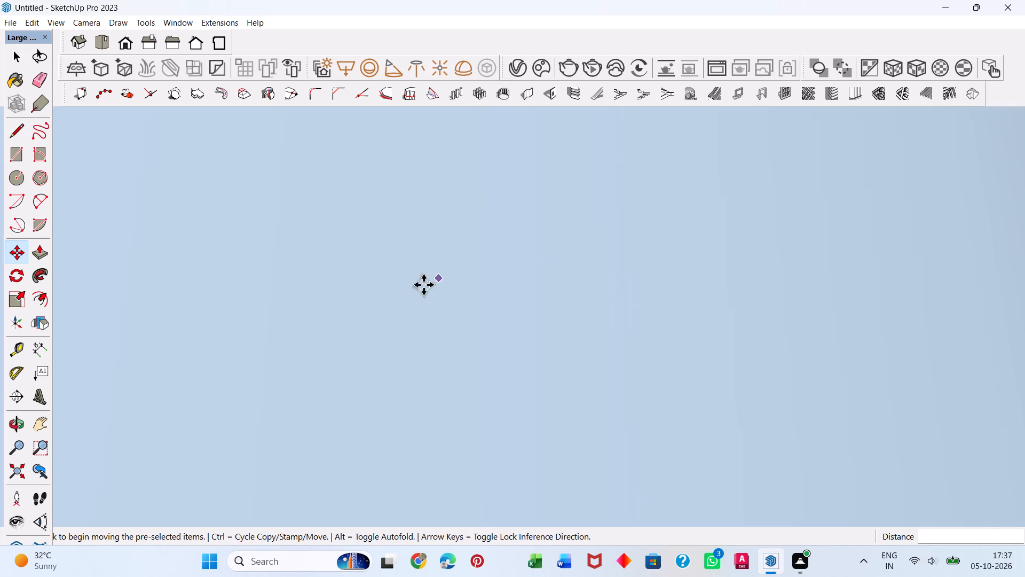
left_click(37, 471)
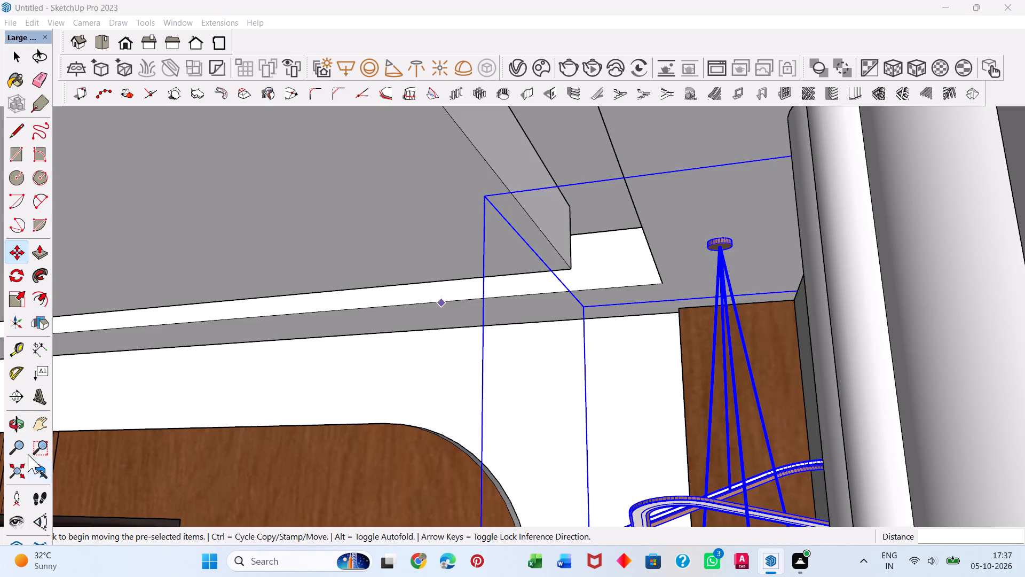
Scale the chandelier non-uniformly, about 0.81 along green and 1.28 along blue, and shorten its height again.
left_click(12, 473)
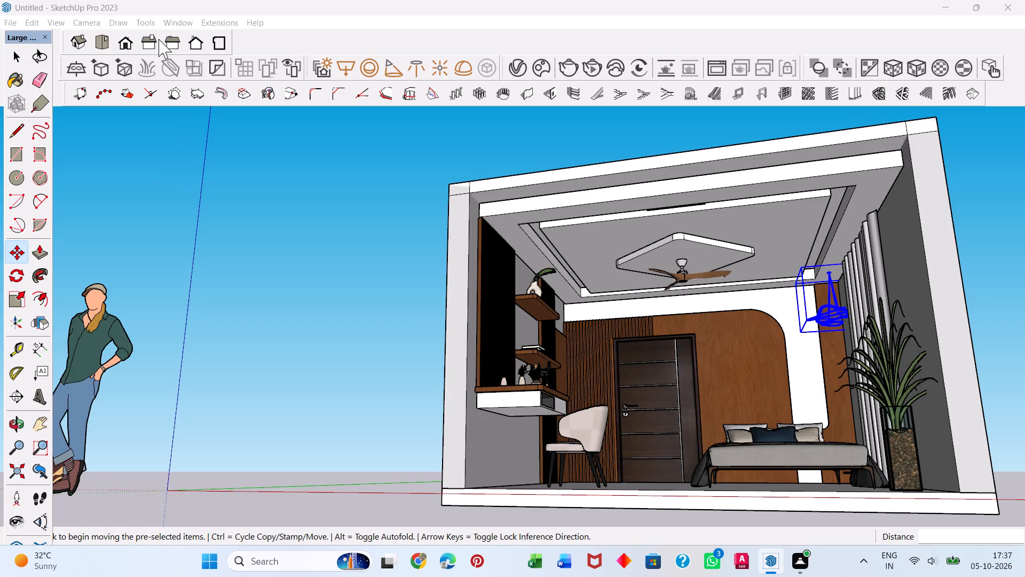
left_click(126, 43)
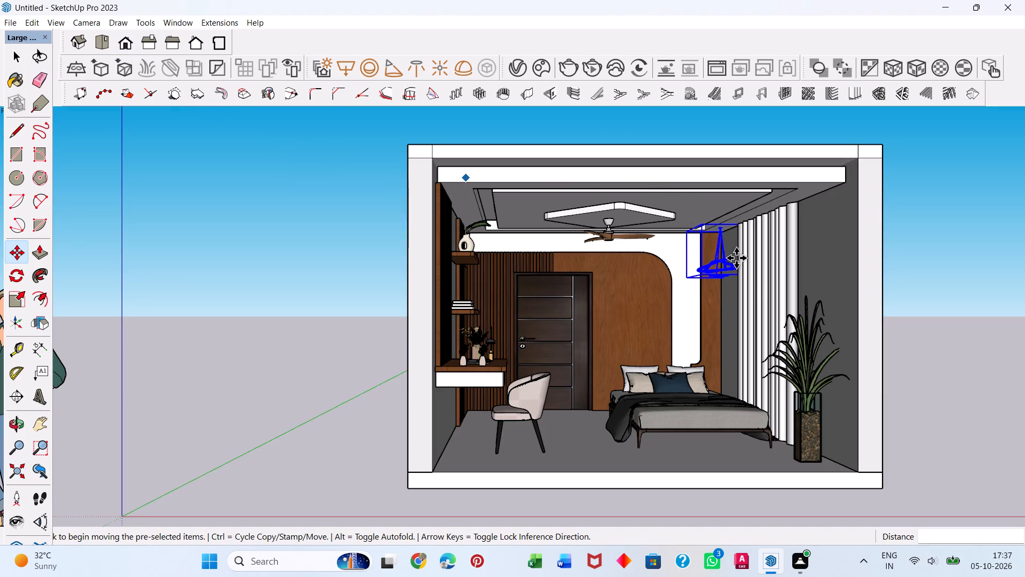
scroll(739, 259, "up", 14)
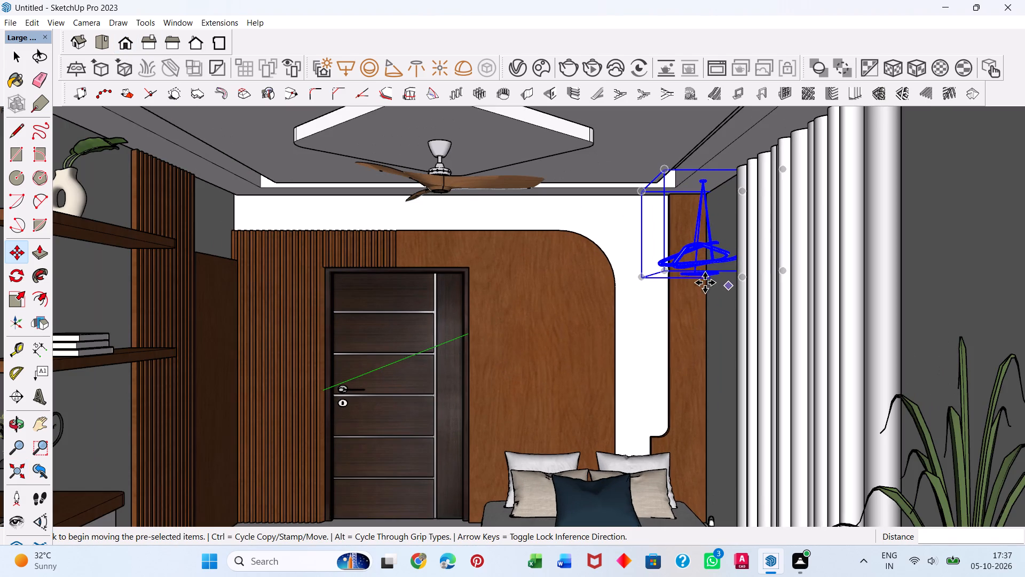
key("s")
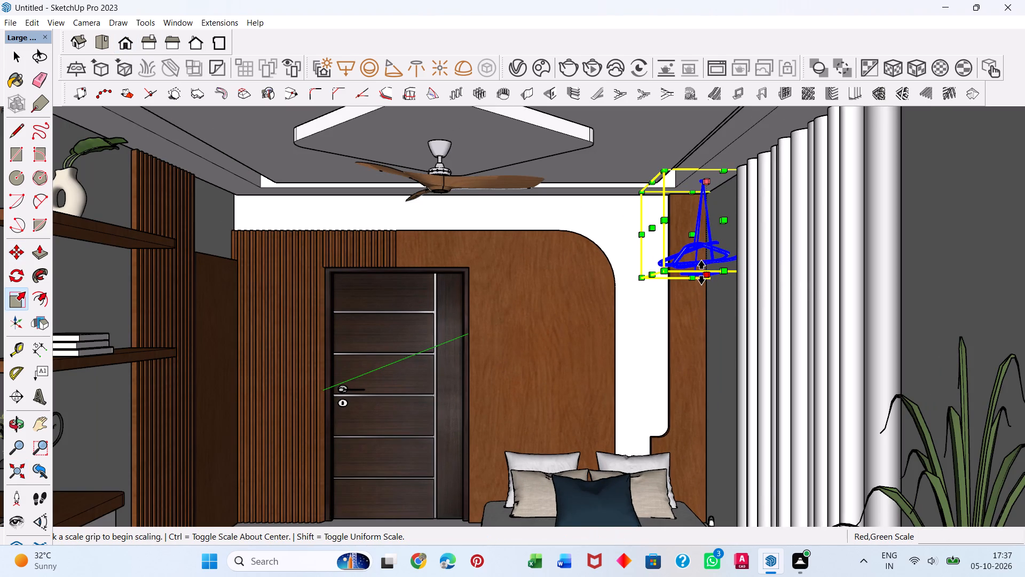
left_click_drag(693, 281, 695, 248)
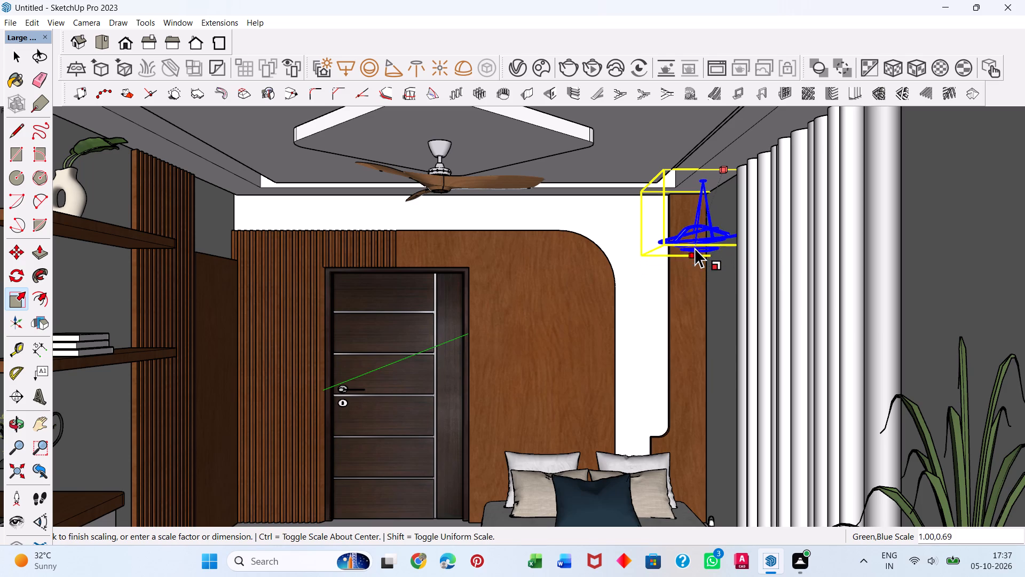
left_click_drag(695, 248, 697, 302)
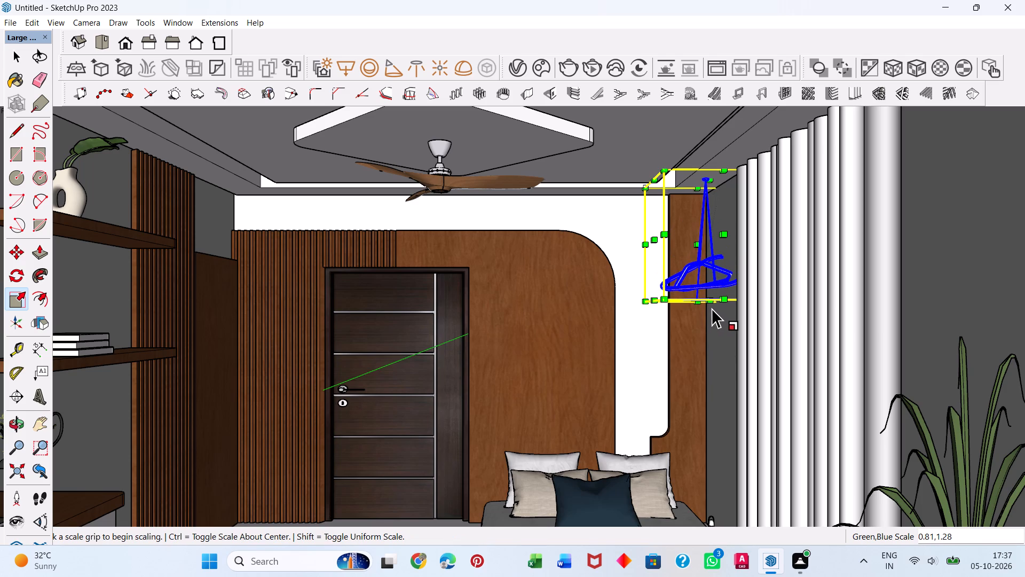
left_click_drag(712, 308, 712, 241)
scroll(706, 181, "up", 8)
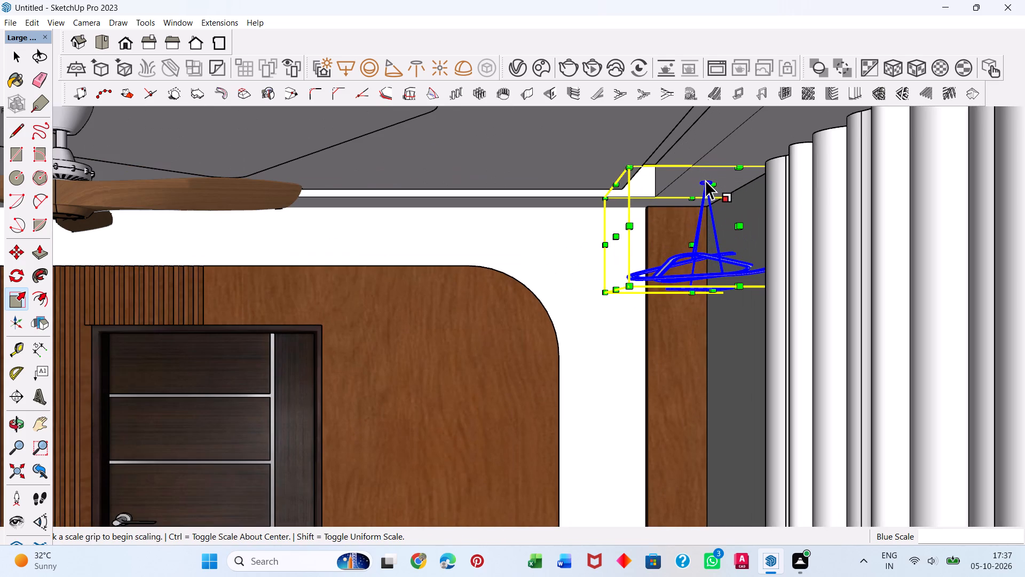
key("space")
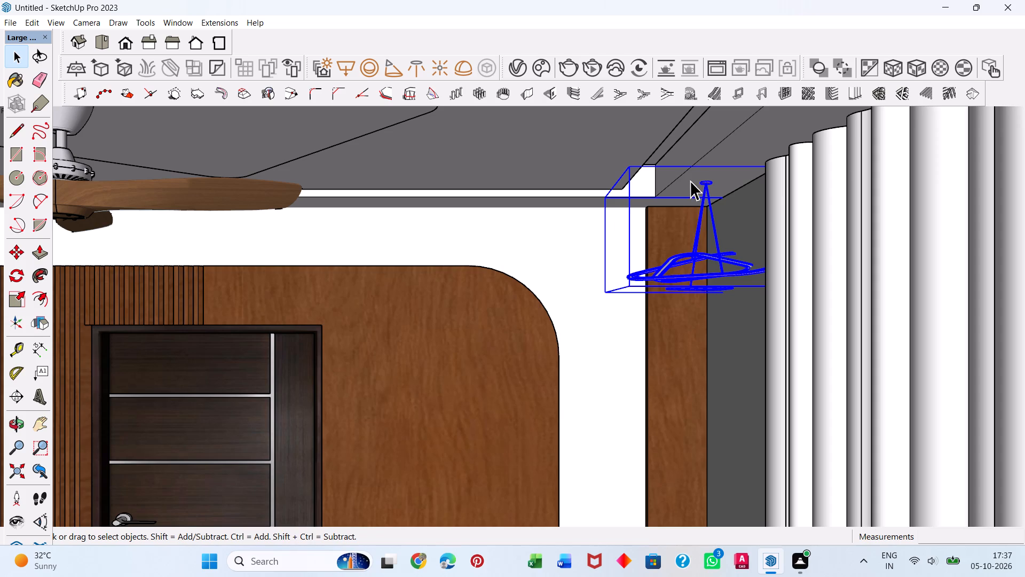
Move the chandelier by its top bounding-box corner about 6" away from the curtain.
key("m")
left_click(629, 169)
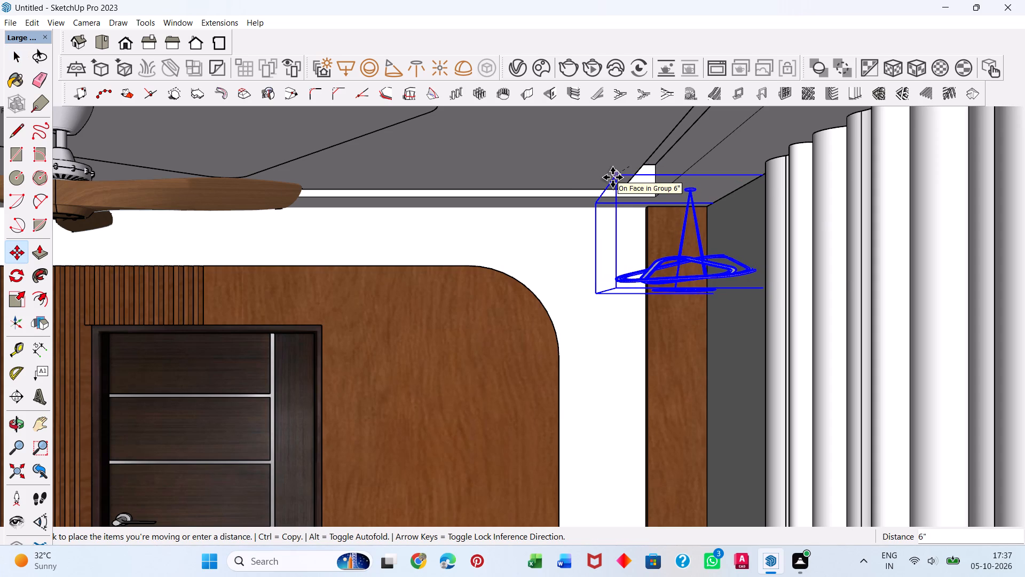
left_click(612, 177)
Move the chandelier by its top corner about 2 9/16" along the red axis.
middle_click_drag(772, 264, 704, 283)
scroll(705, 284, "up", 2)
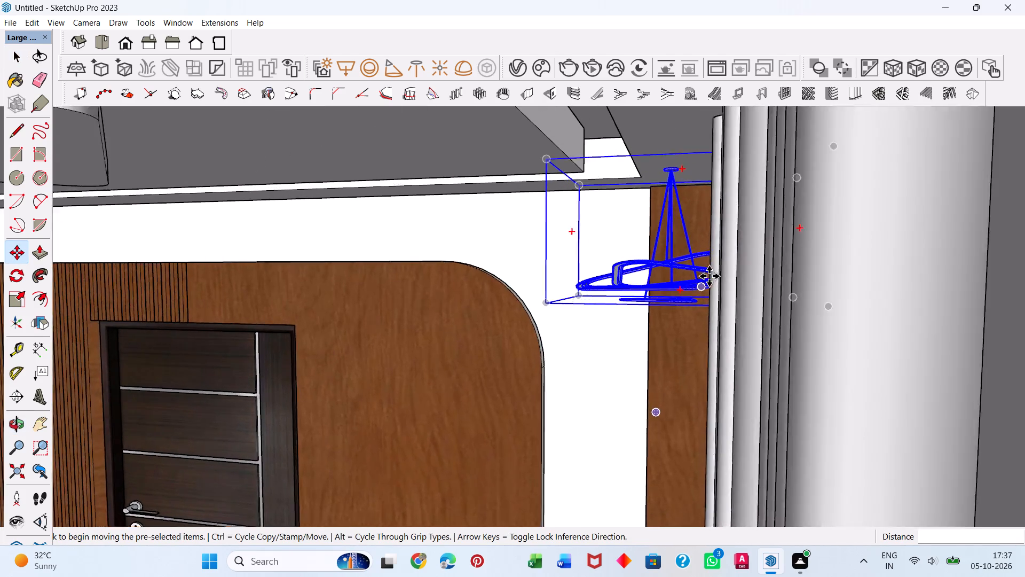
scroll(709, 276, "up", 12)
middle_click_drag(716, 279, 728, 280)
middle_click_drag(733, 278, 869, 316)
scroll(692, 288, "down", 20)
scroll(692, 288, "down", 11)
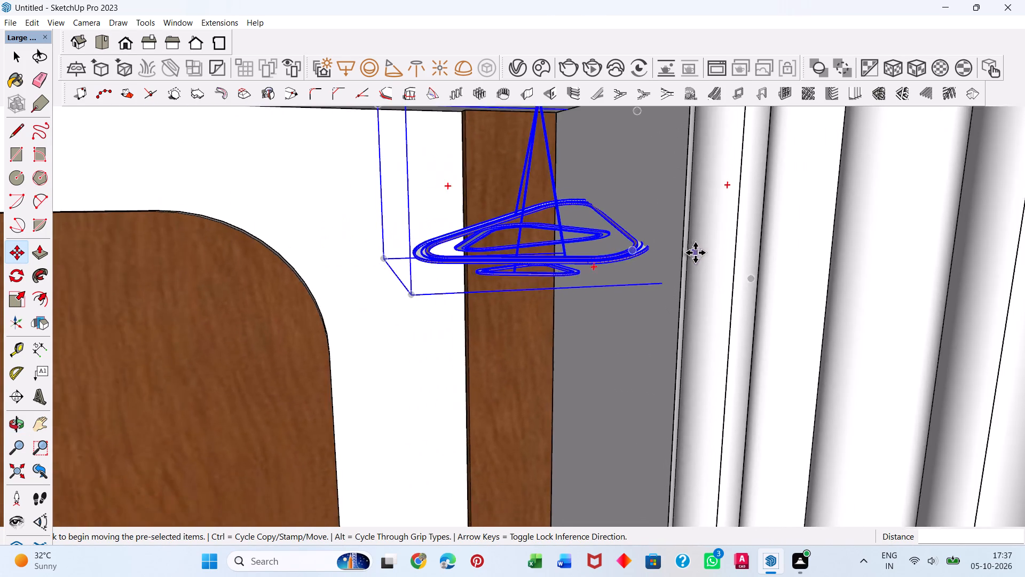
scroll(695, 253, "down", 4)
left_click(471, 113)
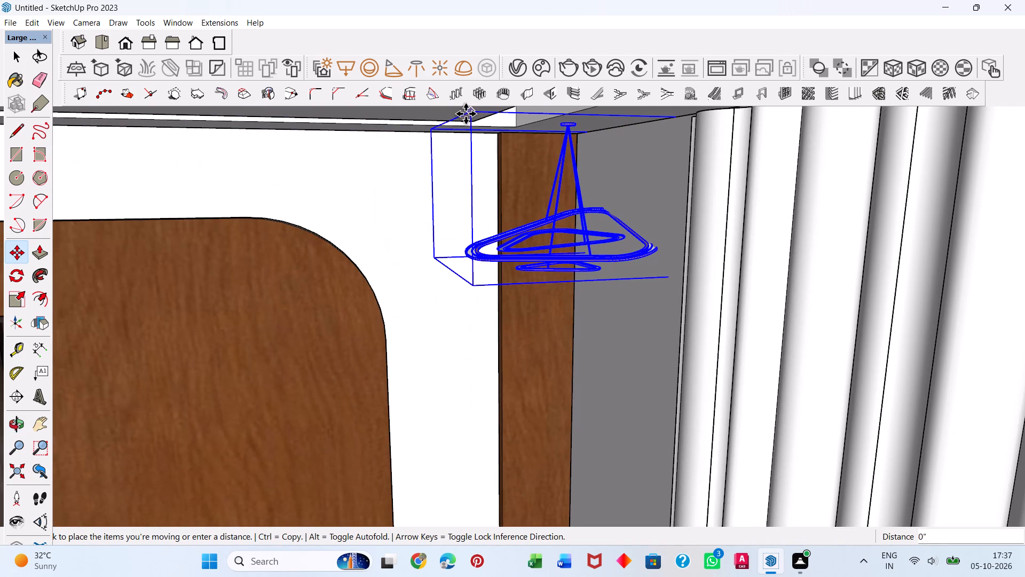
scroll(474, 128, "up", 9)
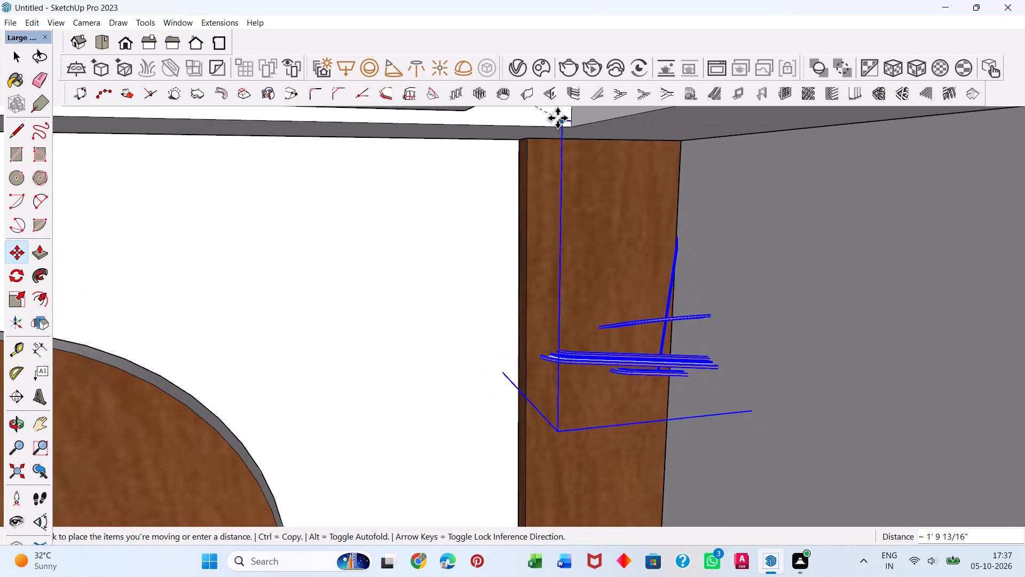
scroll(565, 138, "down", 9)
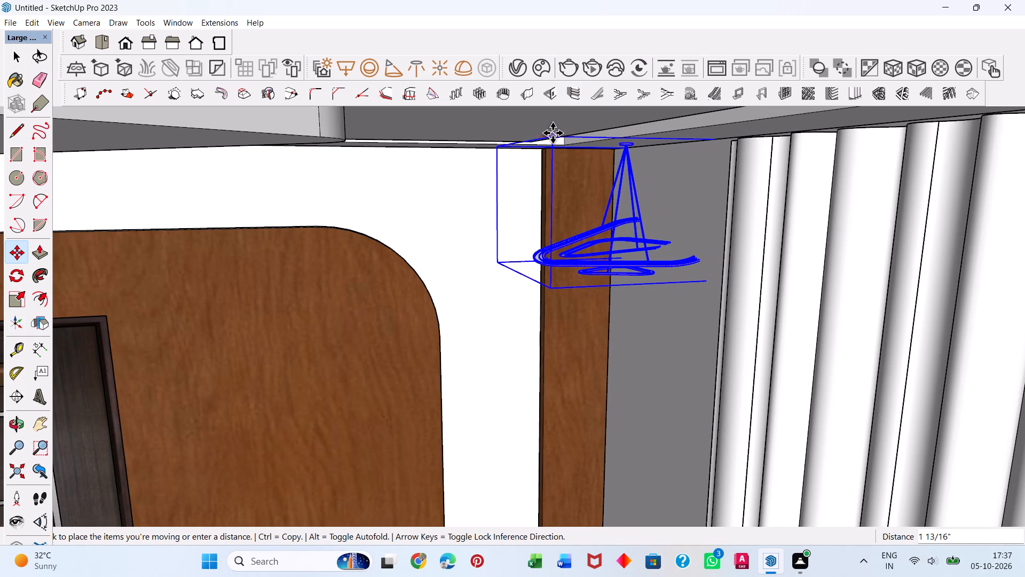
key("Left")
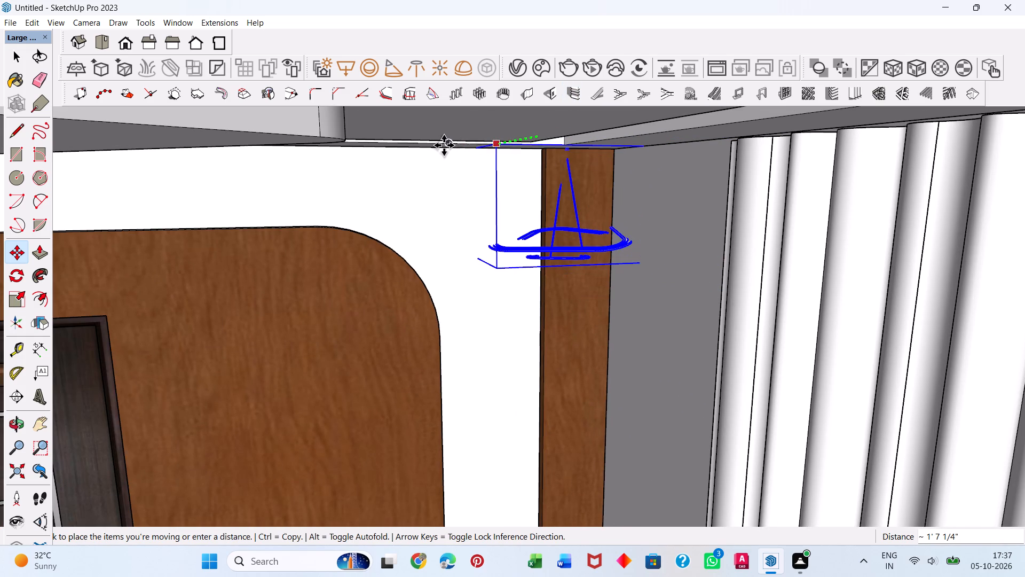
key("Right")
left_click(514, 146)
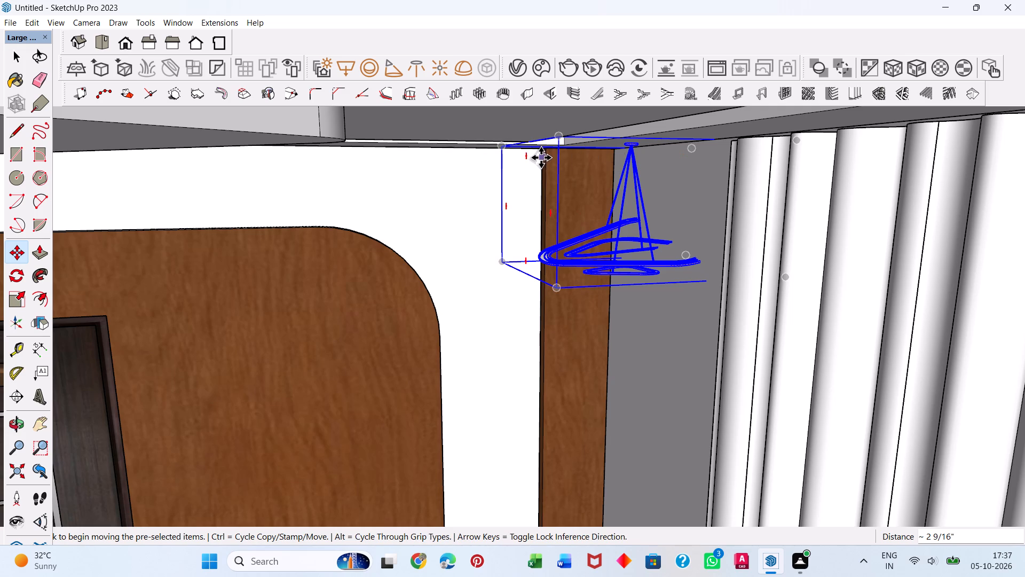
Move the chandelier about 5 3/4" along the red axis, away from the curtain and toward the curved wood panel.
key("Right")
left_click_drag(541, 158, 549, 158)
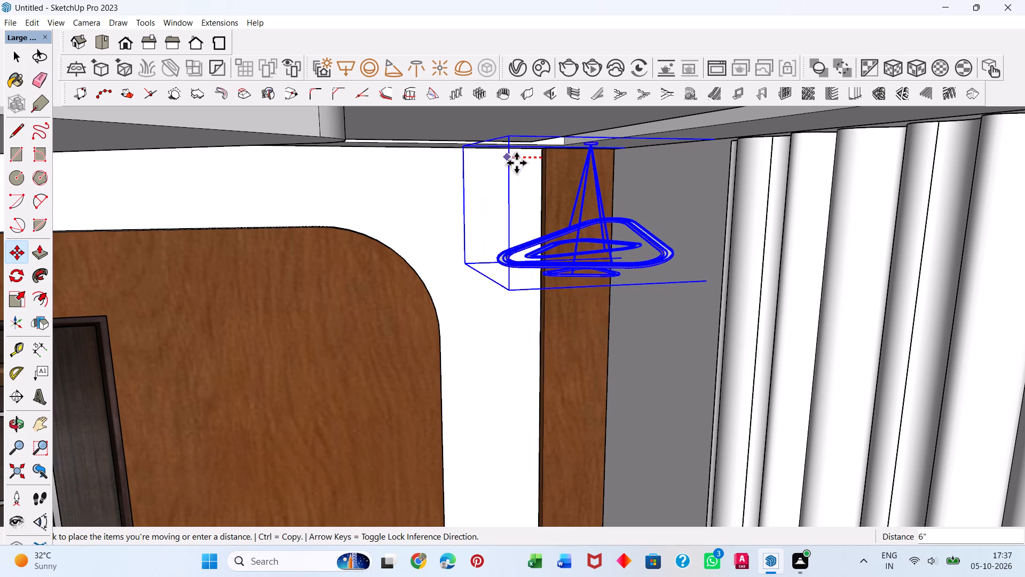
left_click(515, 166)
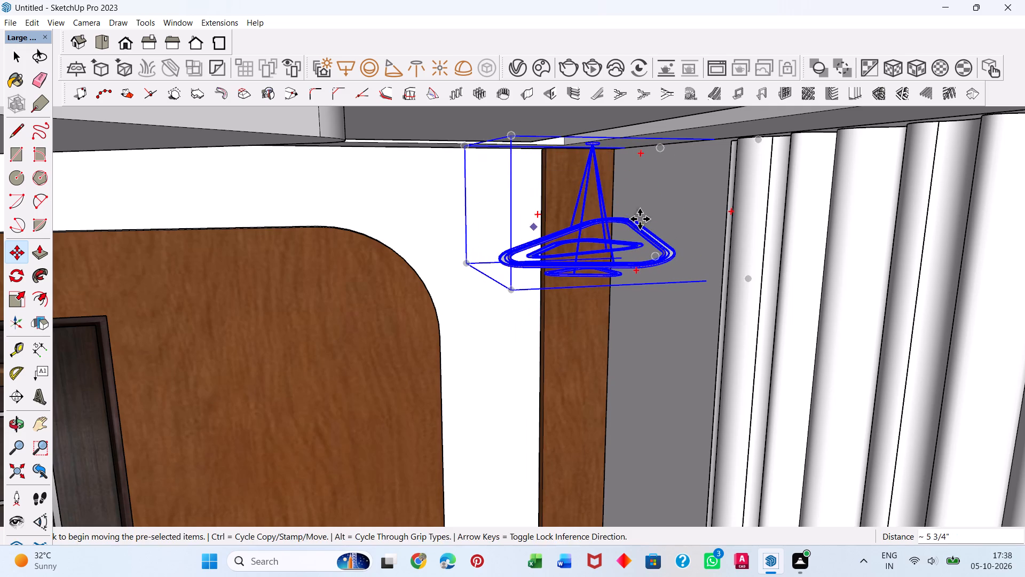
Scale the chandelier down uniformly to about 0.83.
scroll(637, 200, "up", 1)
middle_click_drag(636, 198, 561, 73)
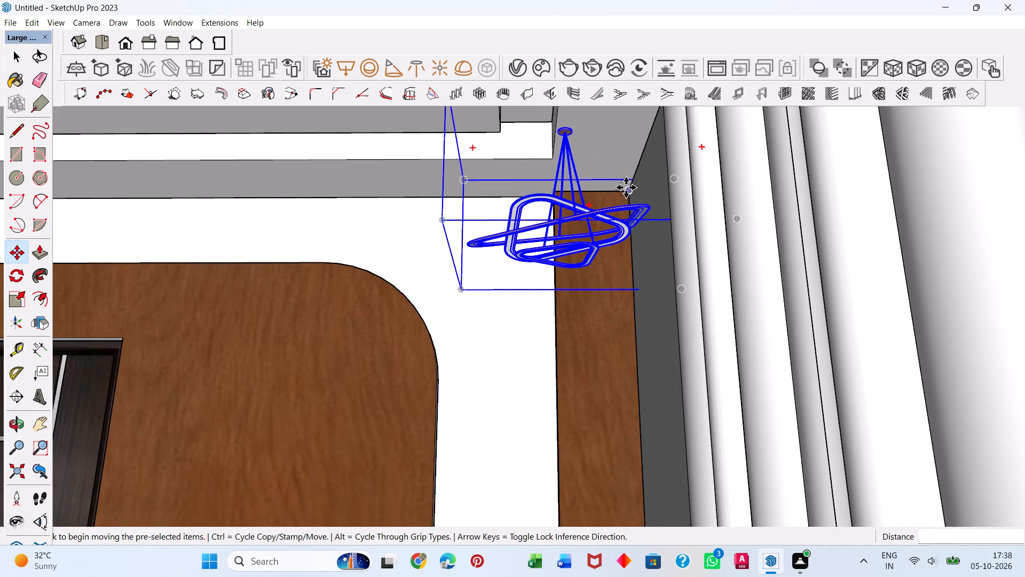
scroll(621, 186, "up", 7)
middle_click_drag(539, 190, 550, 315)
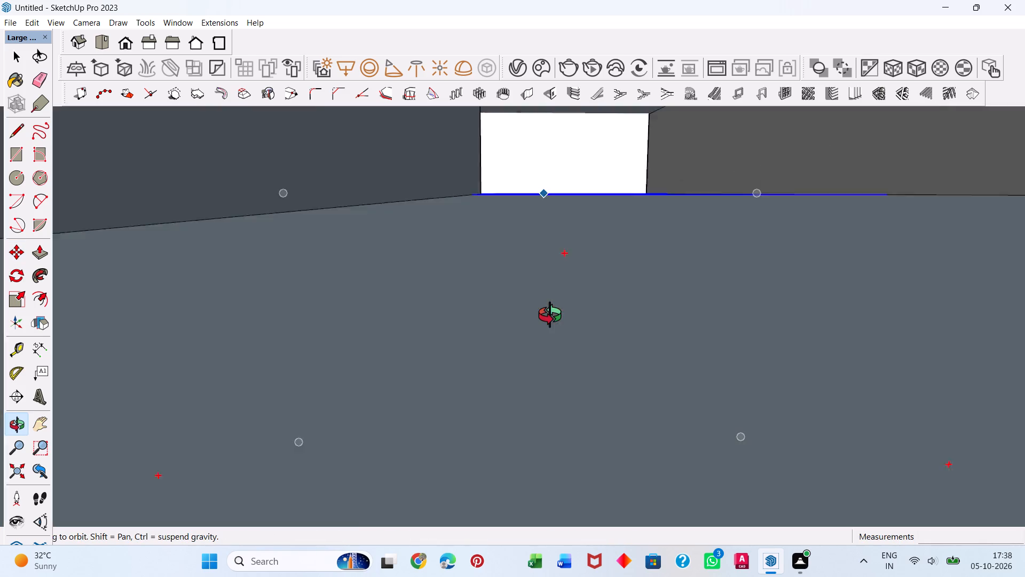
middle_click_drag(550, 315, 549, 305)
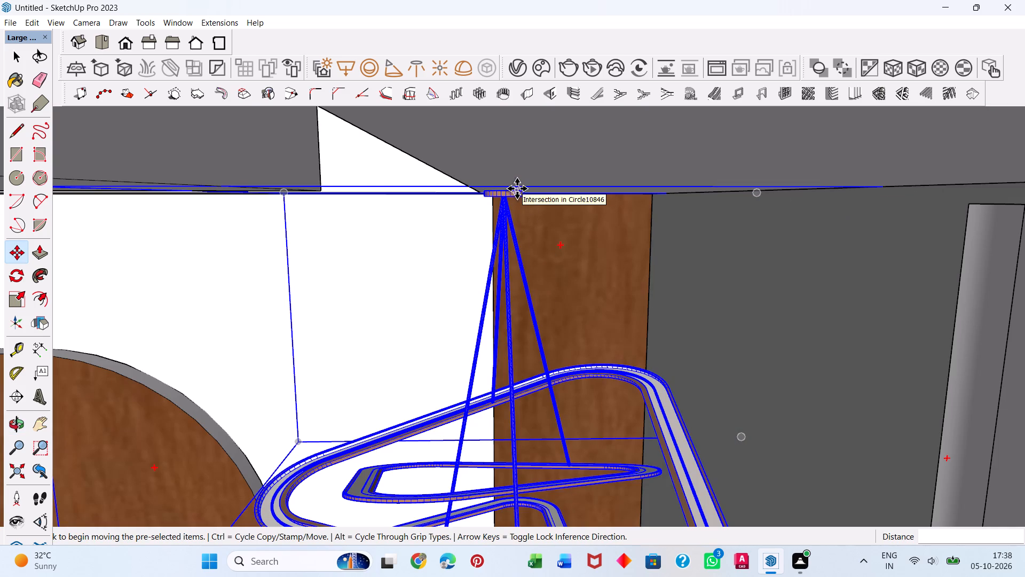
key("Up")
scroll(522, 188, "down", 14)
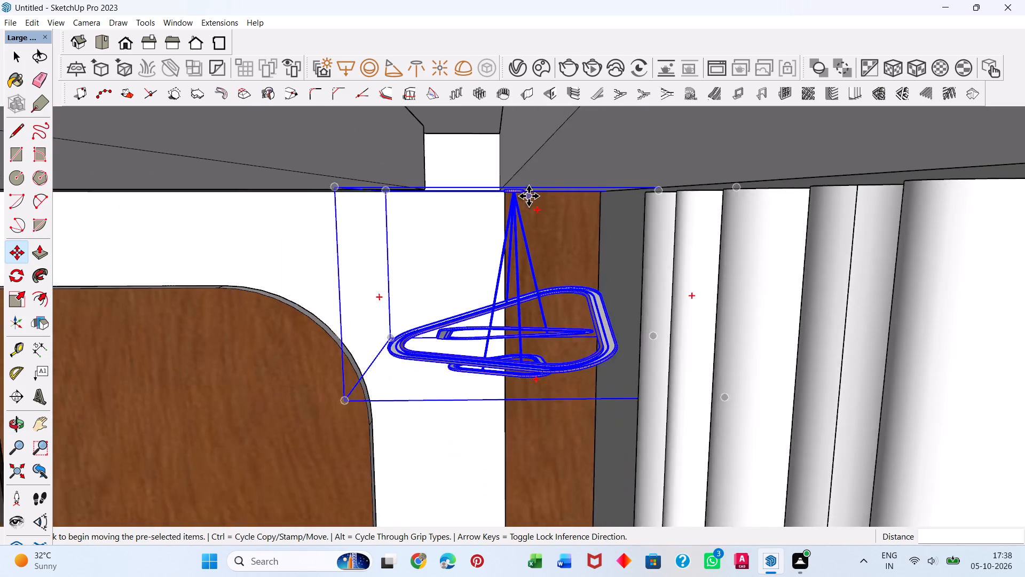
scroll(529, 196, "down", 3)
middle_click_drag(467, 339, 585, 121)
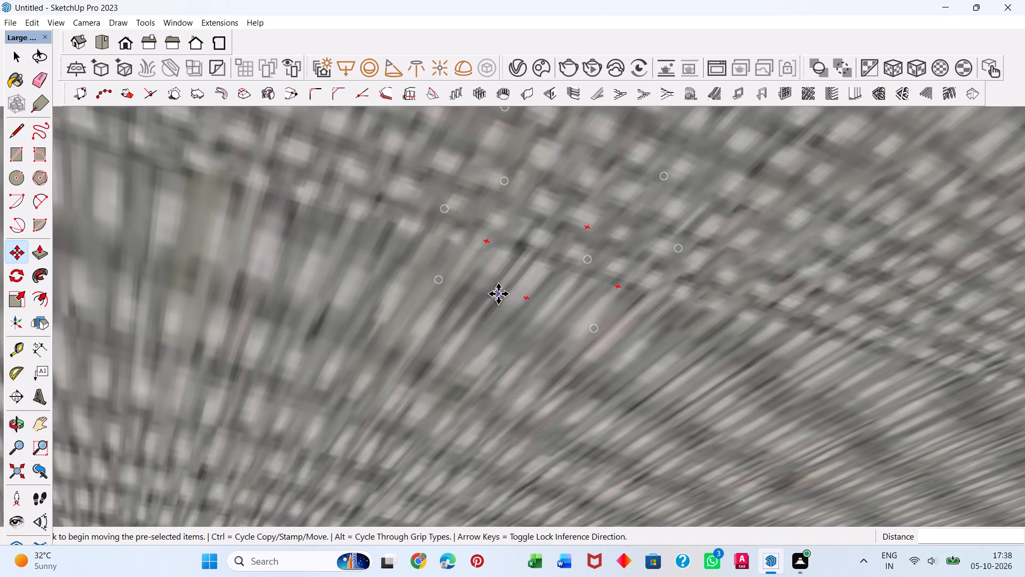
left_click(34, 469)
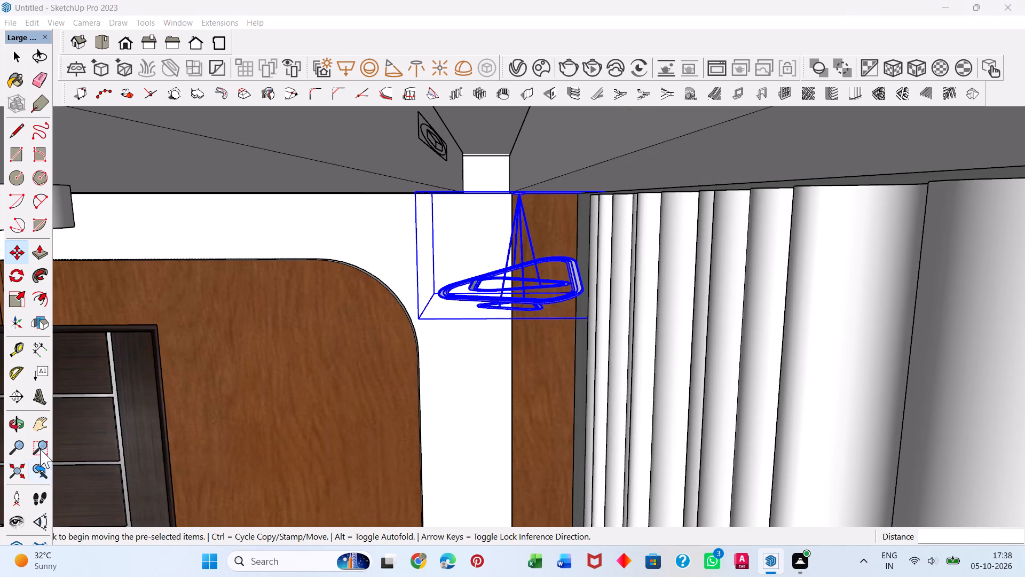
middle_click_drag(516, 377, 528, 214)
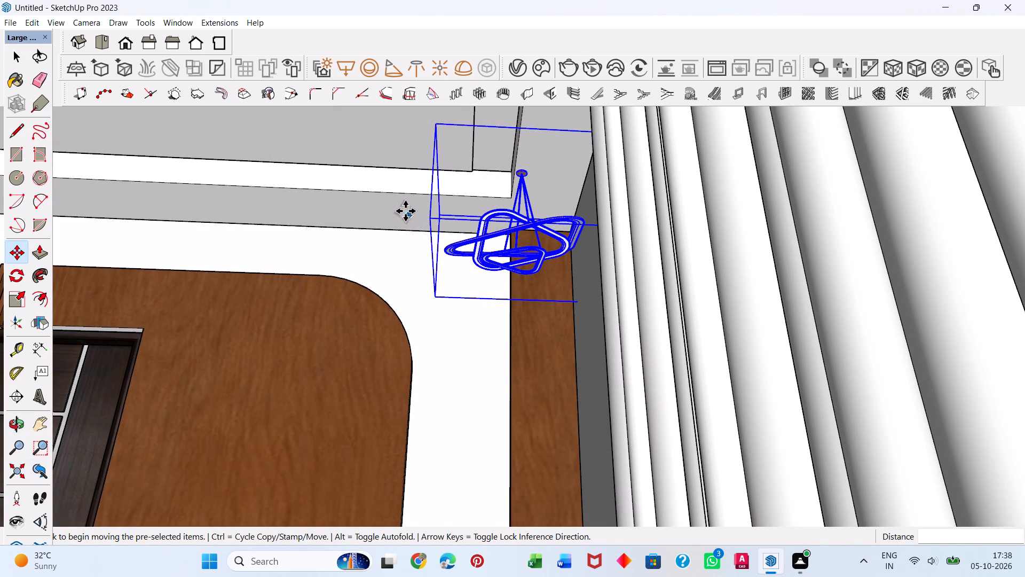
key("s")
left_click_drag(429, 220, 474, 225)
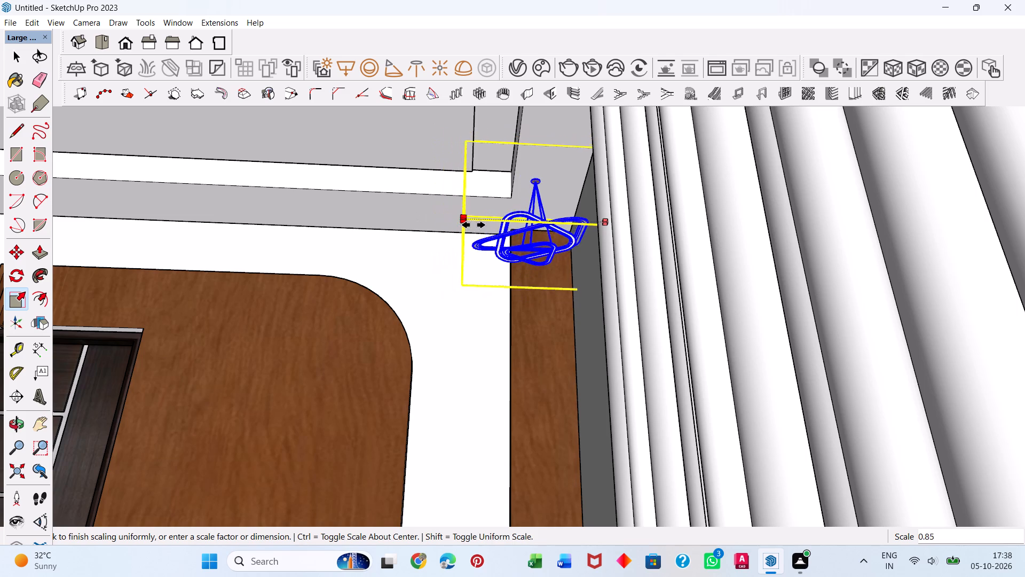
left_click_drag(474, 225, 469, 228)
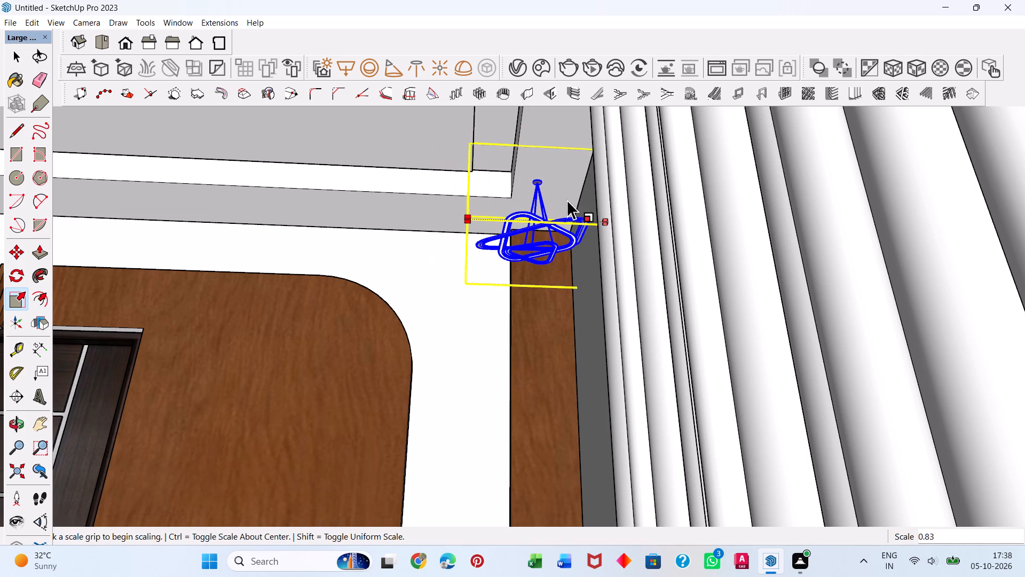
Move the chandelier by its top bounding-box corner about 7 7/16" onto the false ceiling's edge near the curtain-side corner.
key("m")
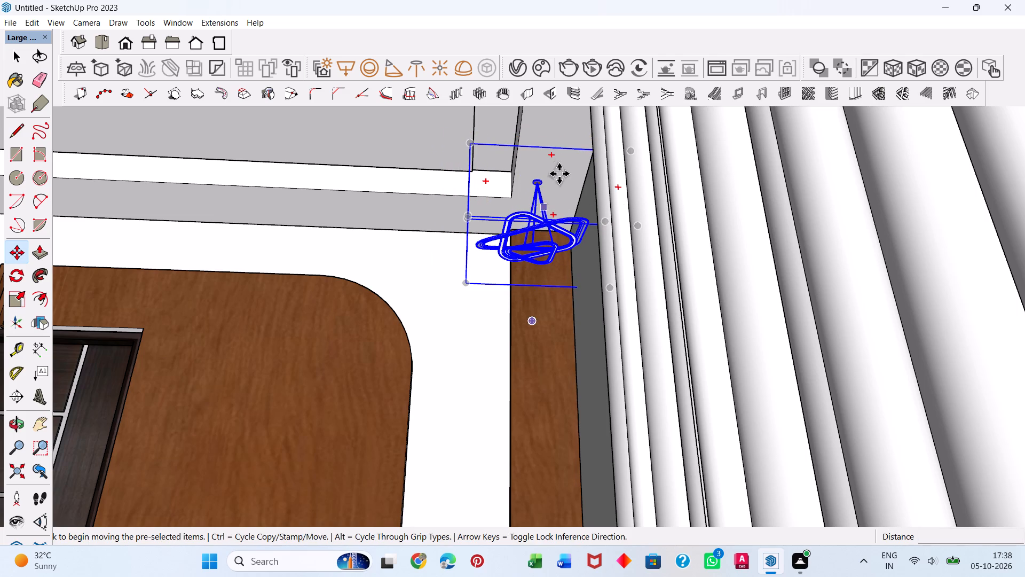
left_click(470, 142)
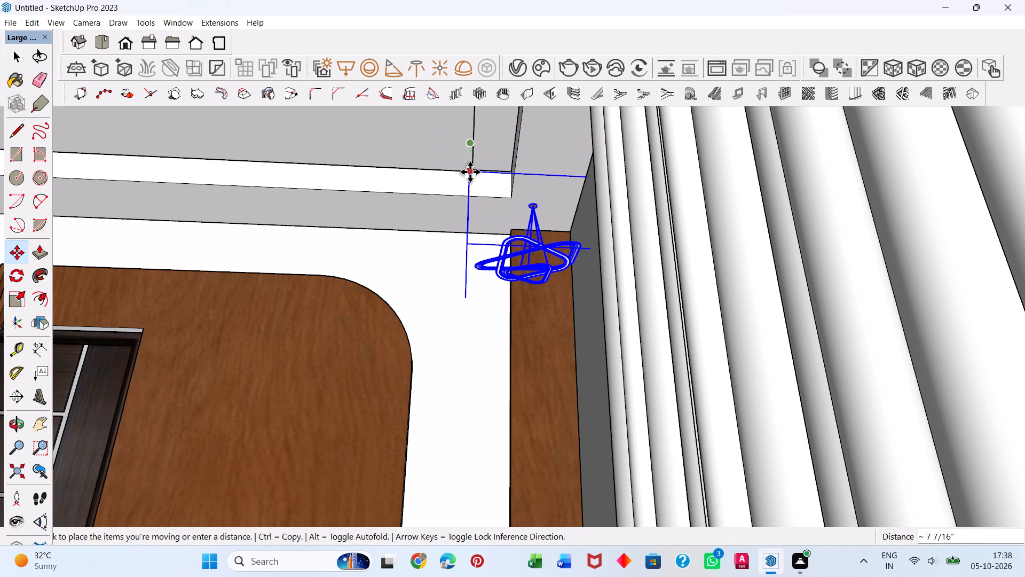
left_click(470, 173)
Deselect the chandelier and examine its placement in the ceiling corner and within the whole furnished room.
middle_click_drag(513, 306, 554, 401)
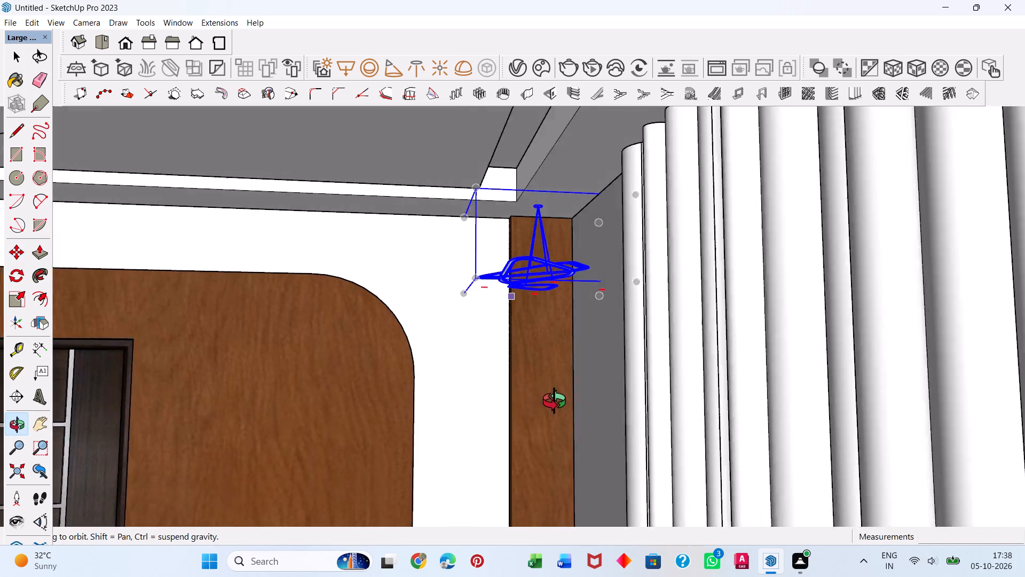
middle_click_drag(554, 401, 730, 379)
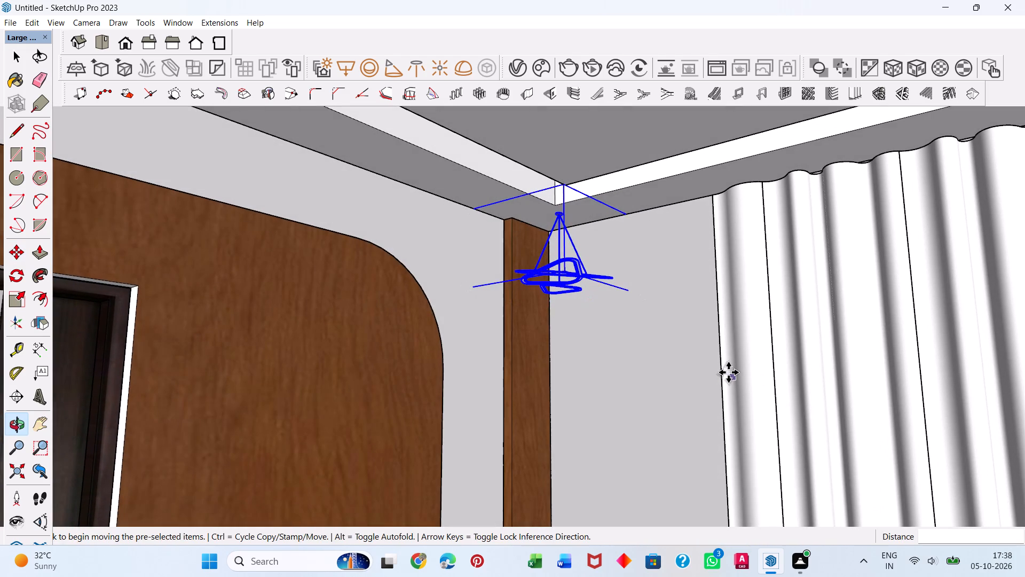
key("space")
key("space")
key("space")
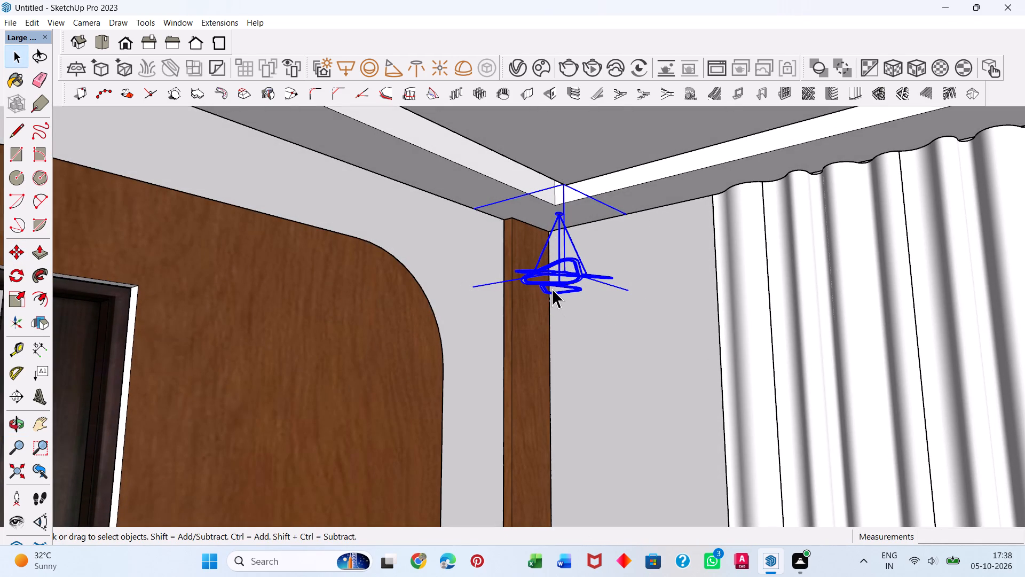
key("Escape")
scroll(553, 272, "down", 20)
scroll(553, 272, "down", 2)
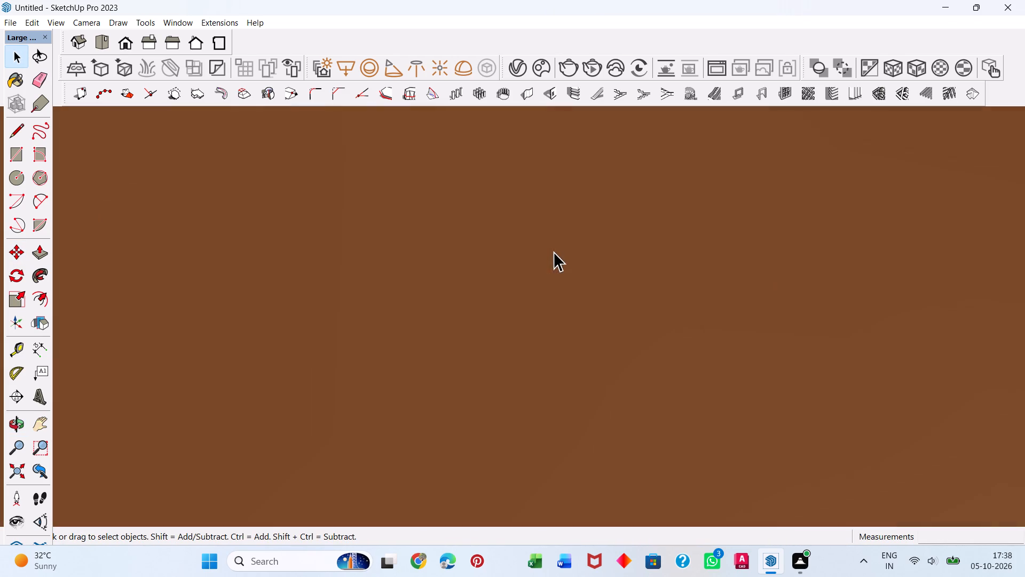
scroll(554, 252, "down", 7)
left_click(11, 462)
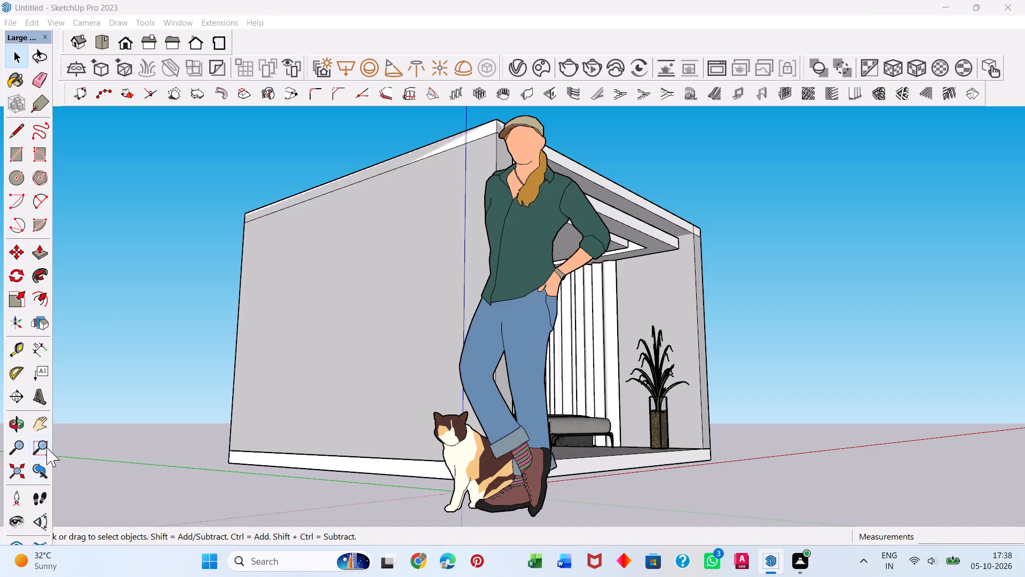
left_click(125, 329)
middle_click_drag(705, 400, 429, 420)
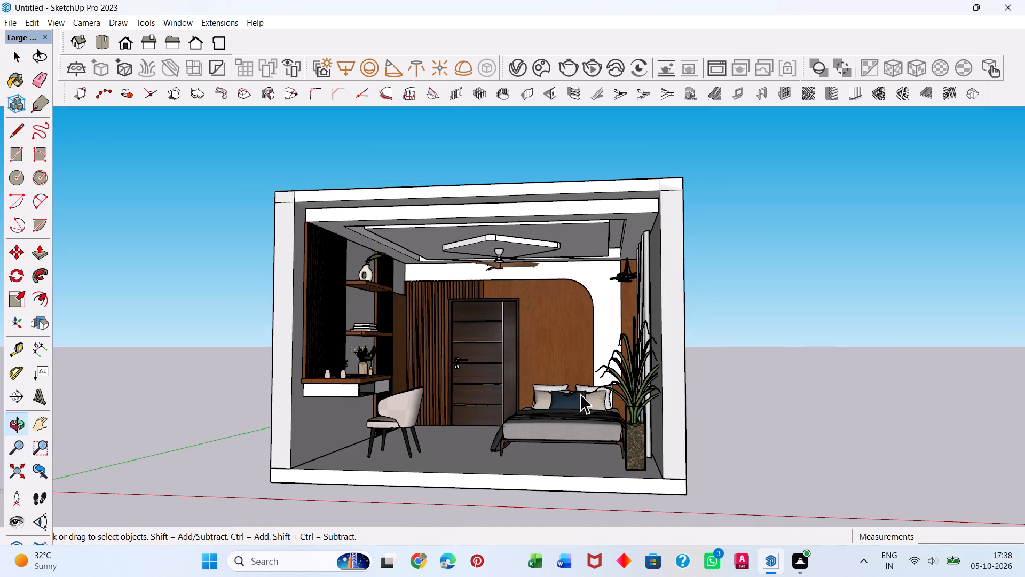
Examine the furnished bedroom from the open front and from outside the window wall.
scroll(615, 348, "up", 3)
middle_click_drag(610, 358, 712, 394)
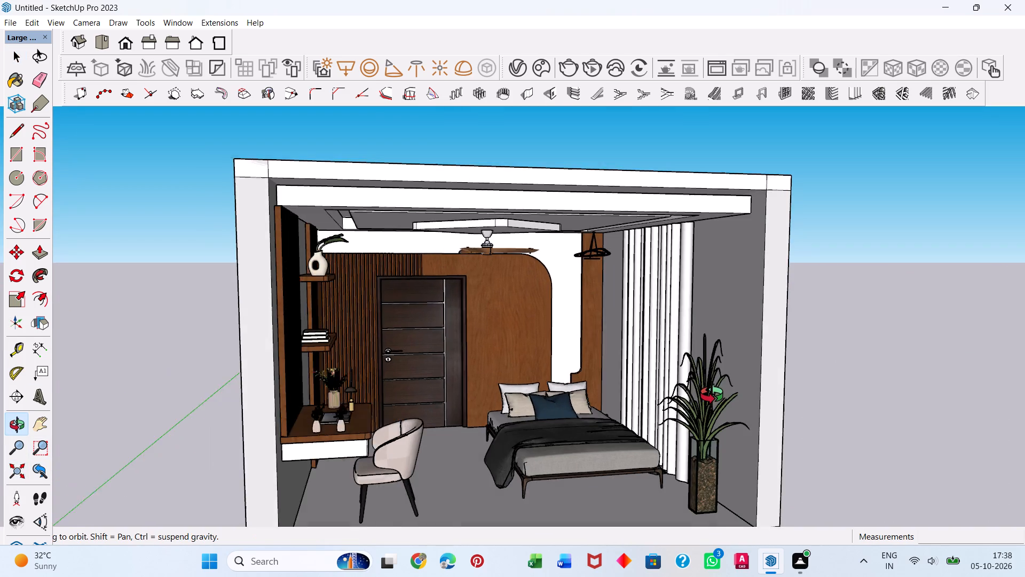
middle_click_drag(712, 394, 677, 348)
scroll(889, 362, "down", 3)
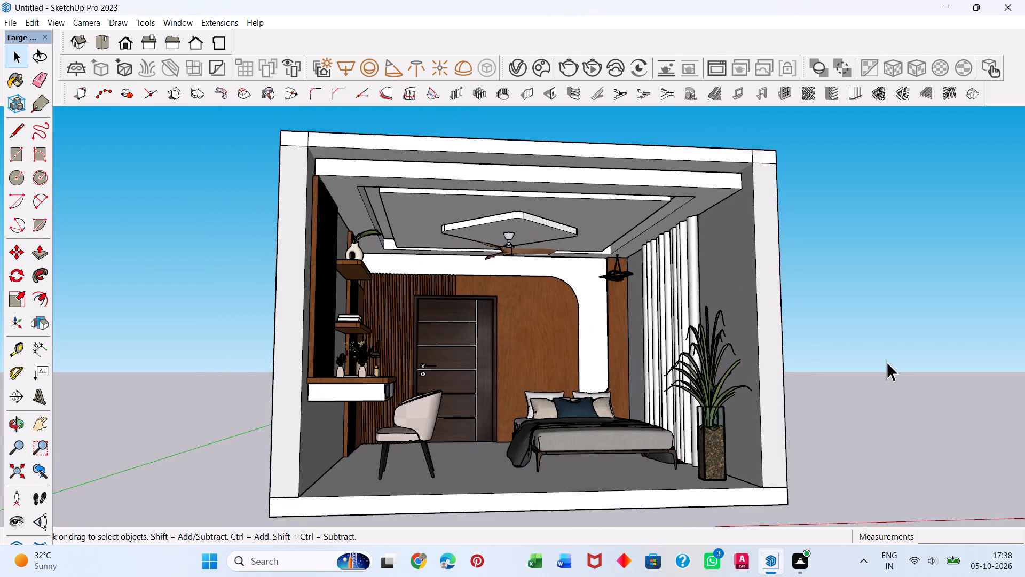
middle_click_drag(939, 385, 907, 434)
scroll(907, 434, "down", 7)
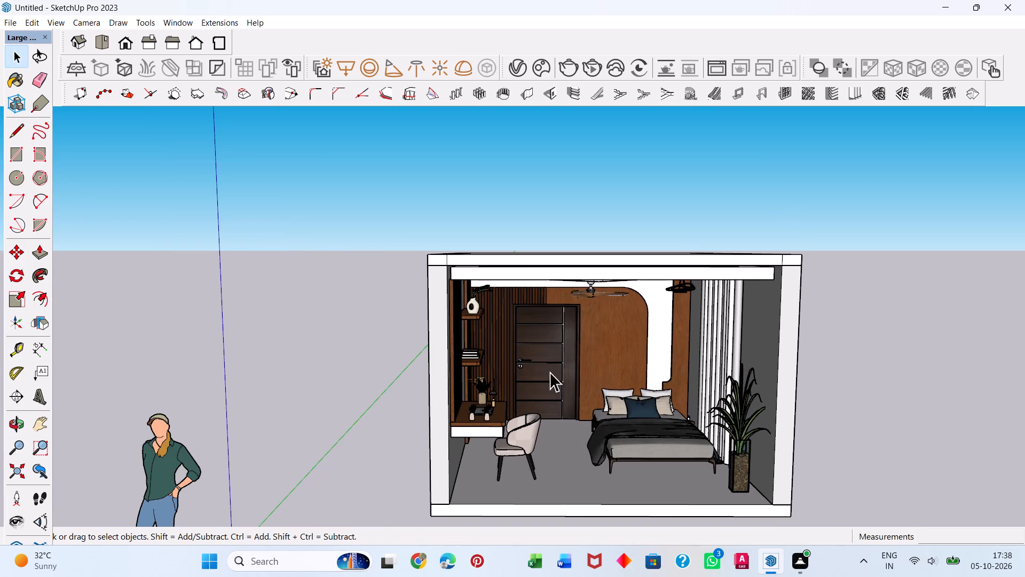
middle_click_drag(547, 372, 411, 385)
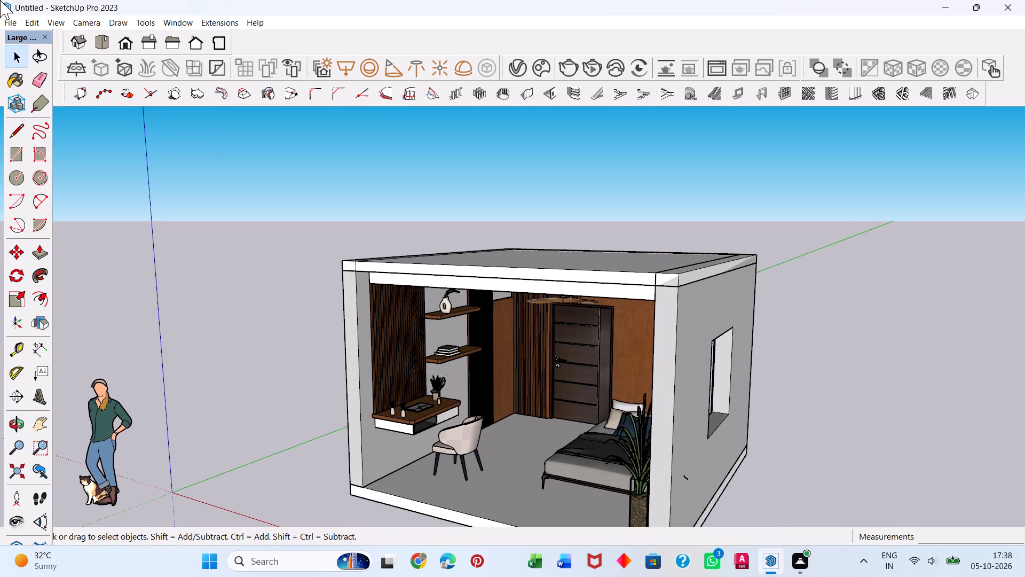
Import the "boook" books-and-headphones model from the Materials folder and place it on the upper wall shelf beside the vase.
left_click(15, 21)
left_click(43, 223)
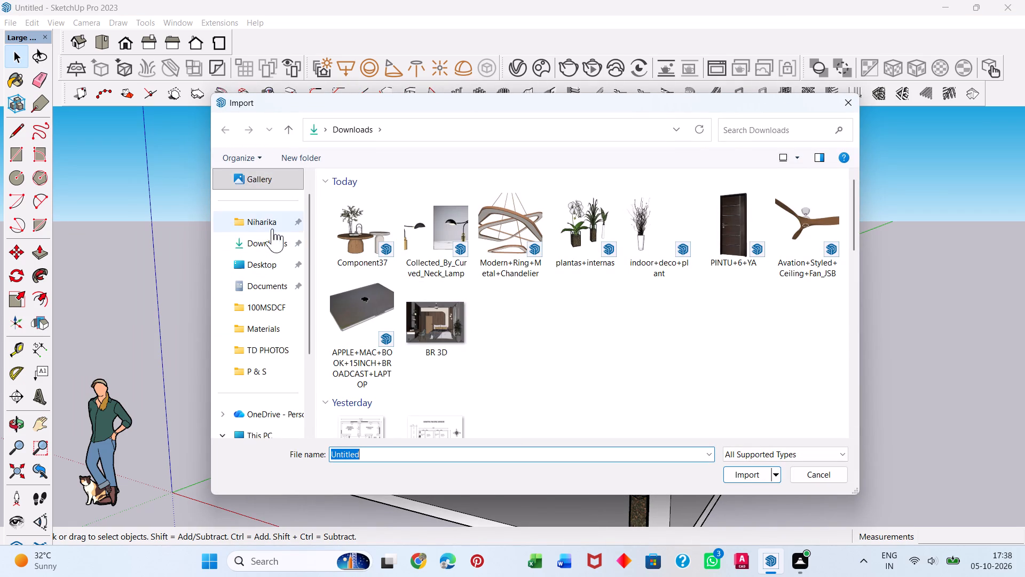
left_click(274, 323)
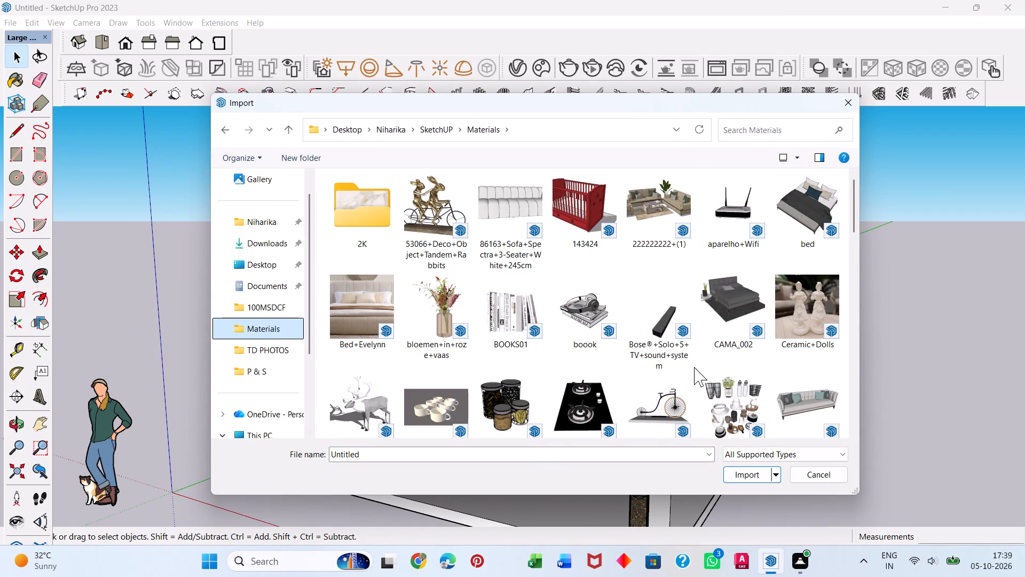
scroll(427, 340, "down", 2)
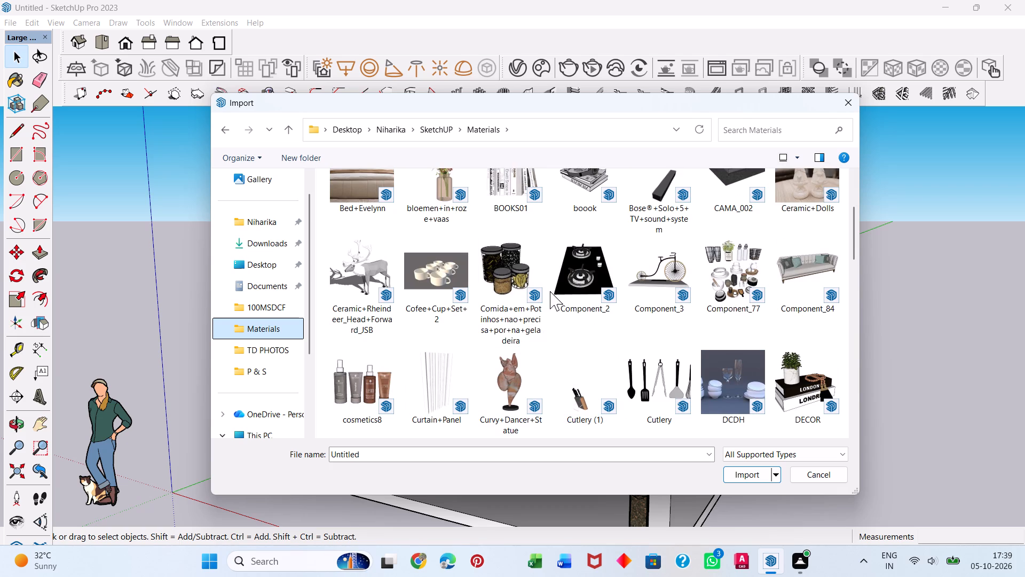
scroll(550, 291, "up", 2)
left_click(587, 326)
left_click(753, 474)
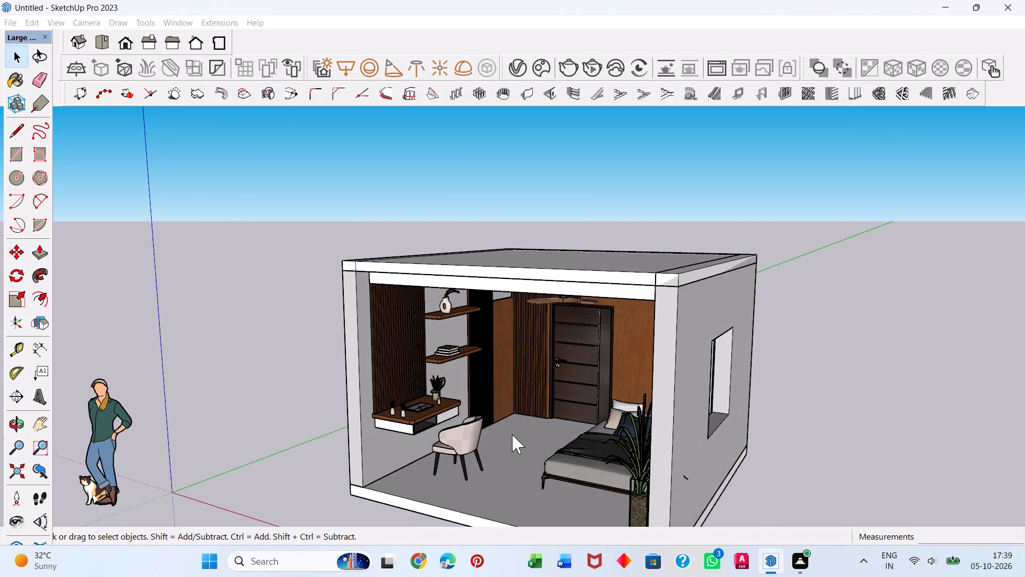
left_click(618, 325)
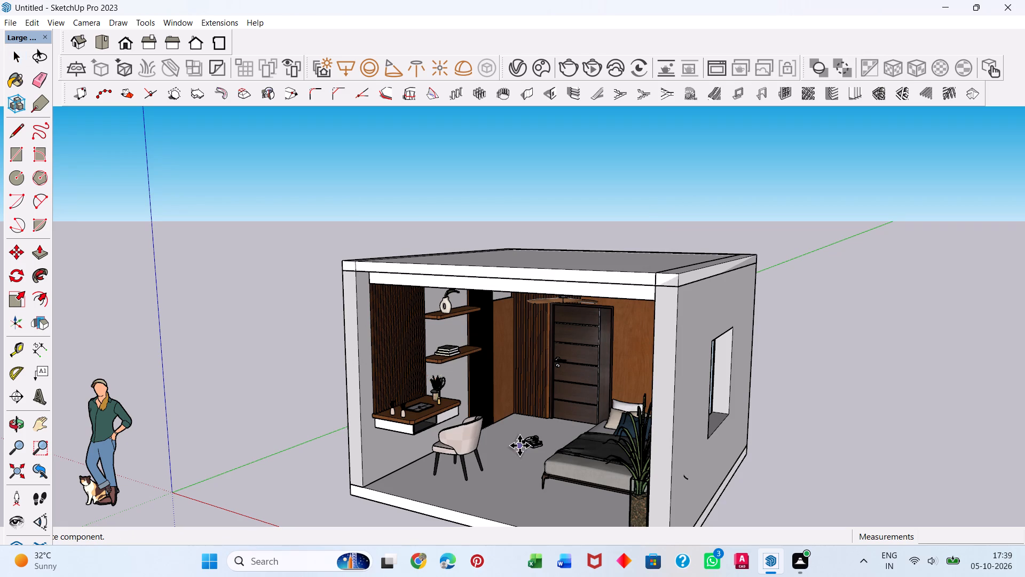
scroll(478, 315, "up", 18)
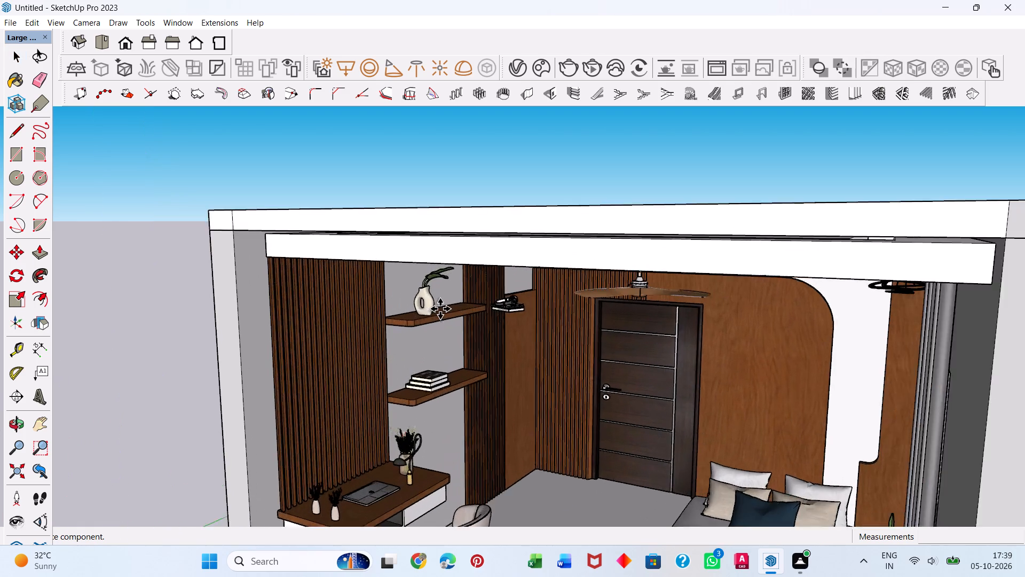
scroll(440, 309, "up", 15)
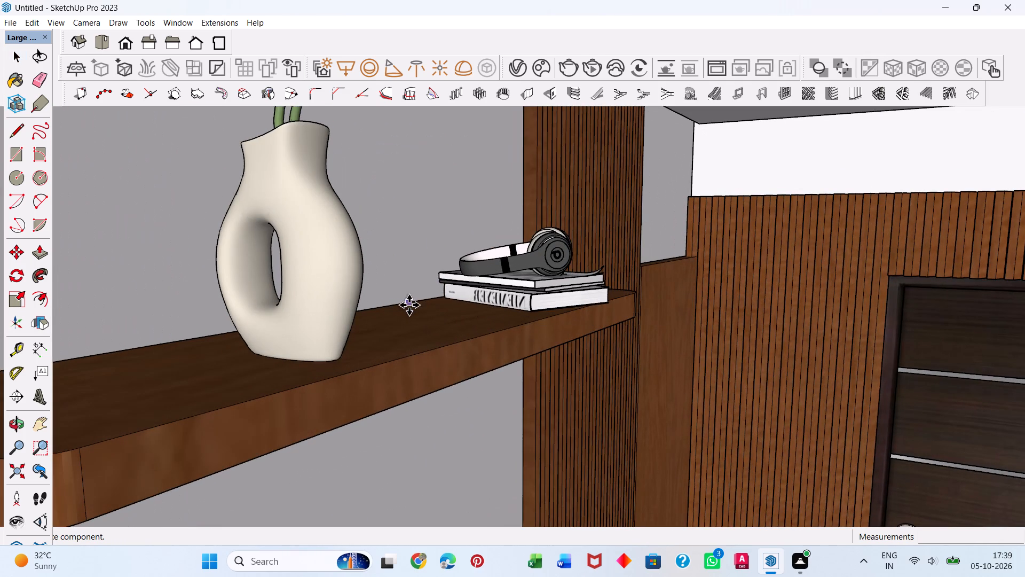
left_click(409, 305)
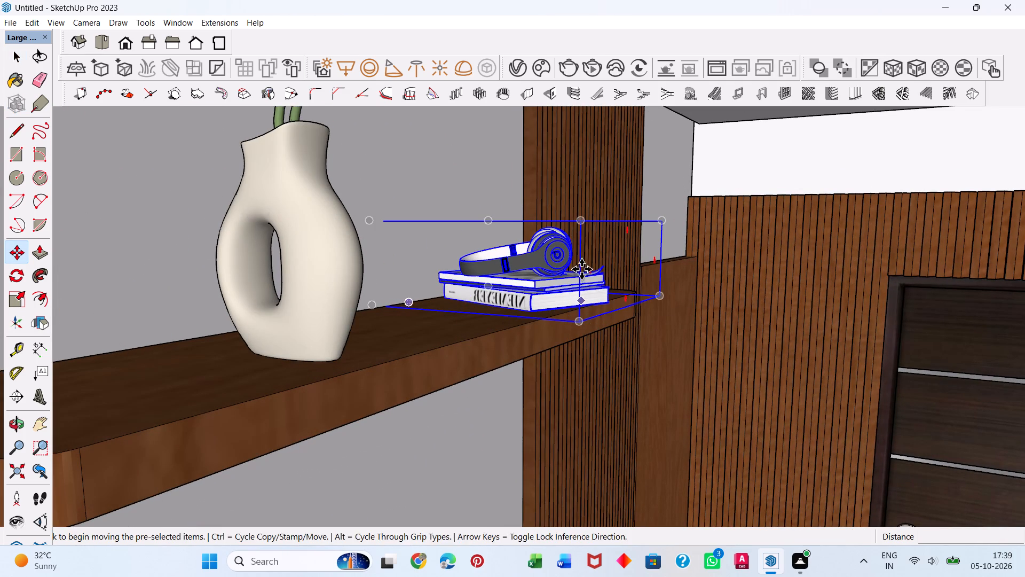
Scale the books-and-headphones model on the upper shelf down uniformly to about 0.78, with a further slight reduction.
middle_click_drag(580, 272, 577, 363)
middle_click_drag(581, 363, 585, 299)
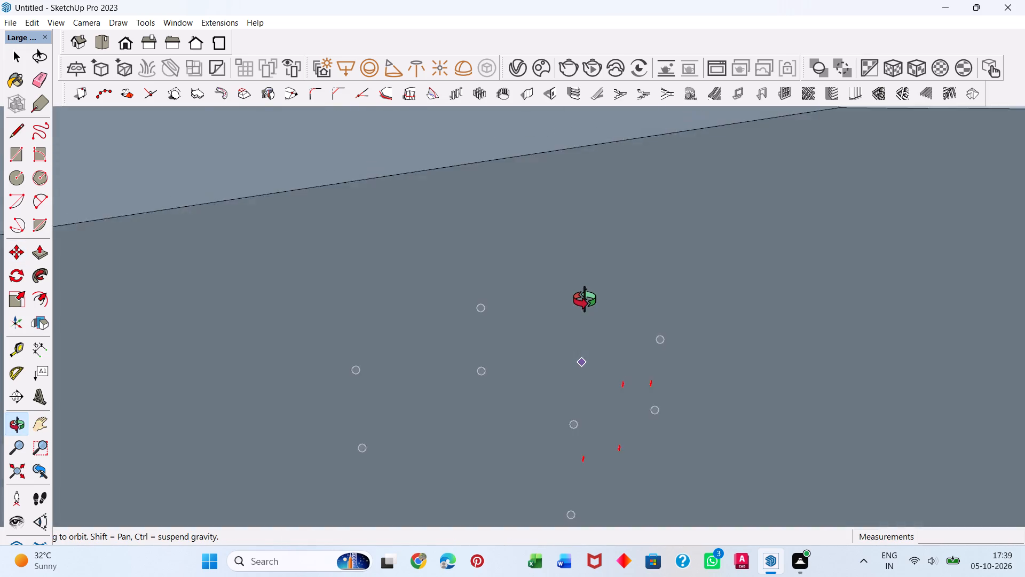
middle_click_drag(585, 299, 579, 175)
scroll(551, 393, "down", 20)
scroll(551, 393, "down", 1)
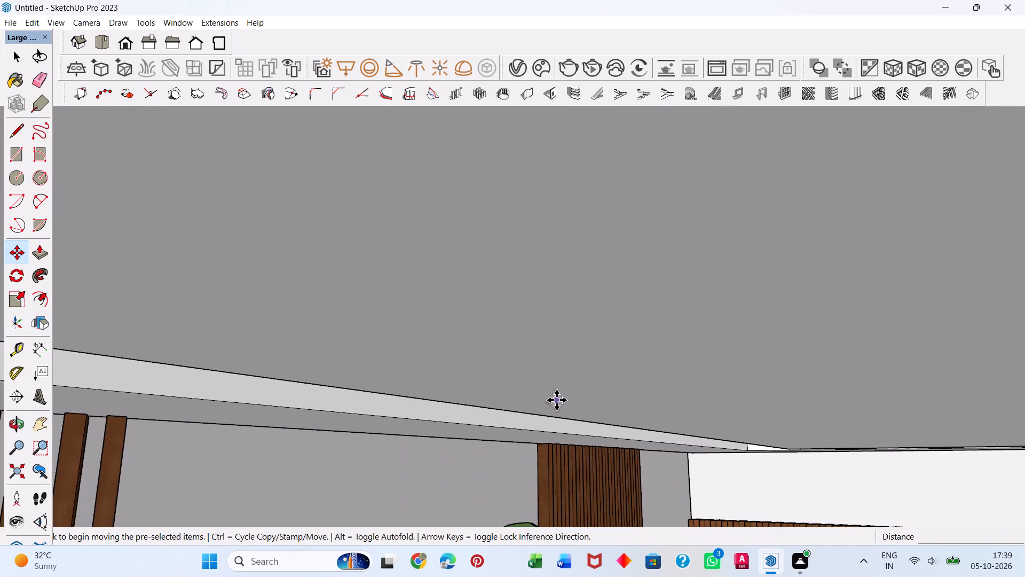
scroll(556, 400, "down", 11)
scroll(575, 517, "up", 4)
scroll(579, 516, "down", 20)
scroll(579, 516, "down", 2)
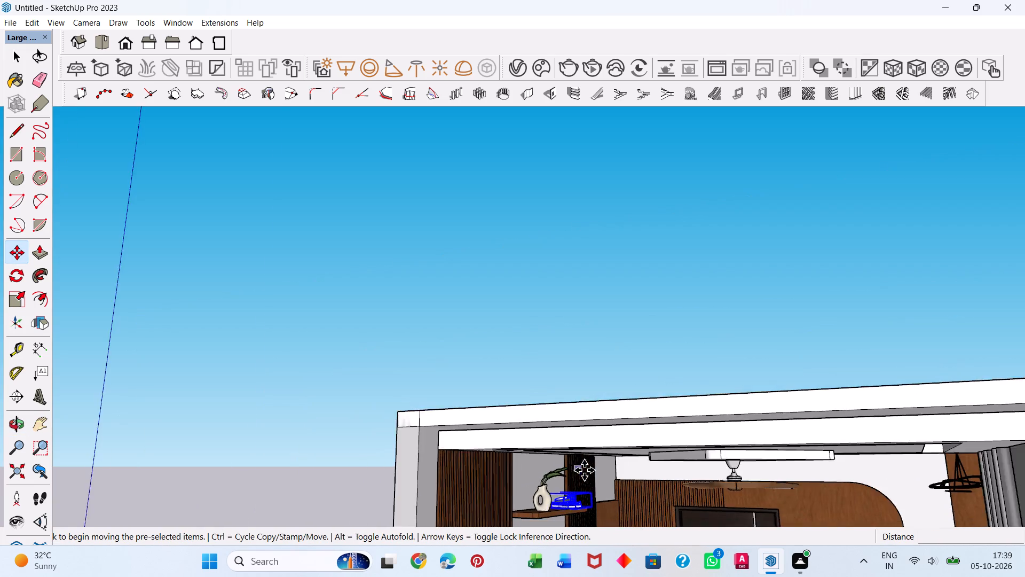
scroll(609, 511, "up", 8)
middle_click_drag(610, 511, 612, 503)
scroll(586, 504, "up", 1)
middle_click_drag(581, 507, 549, 535)
scroll(562, 506, "down", 3)
scroll(563, 504, "up", 1)
middle_click_drag(563, 504, 715, 448)
scroll(715, 448, "down", 16)
scroll(785, 428, "down", 3)
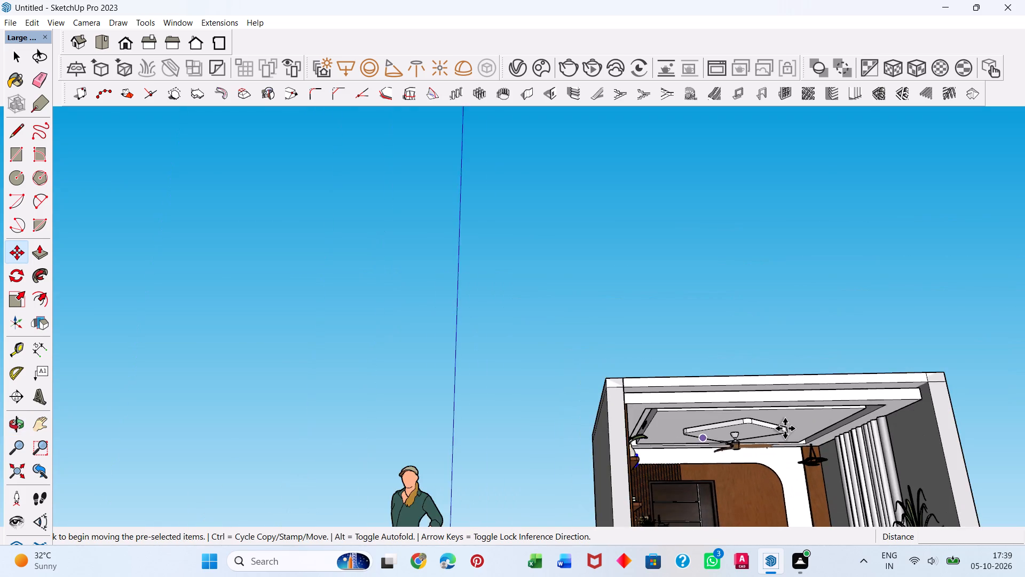
scroll(785, 428, "down", 3)
middle_click_drag(944, 442, 795, 499)
scroll(701, 454, "up", 8)
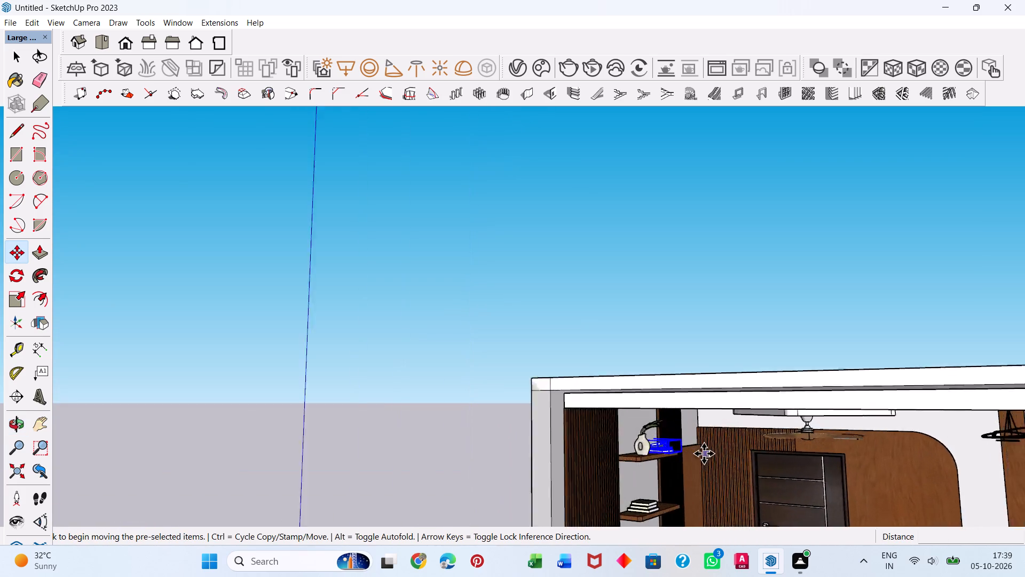
scroll(704, 454, "up", 19)
middle_click_drag(613, 478, 604, 506)
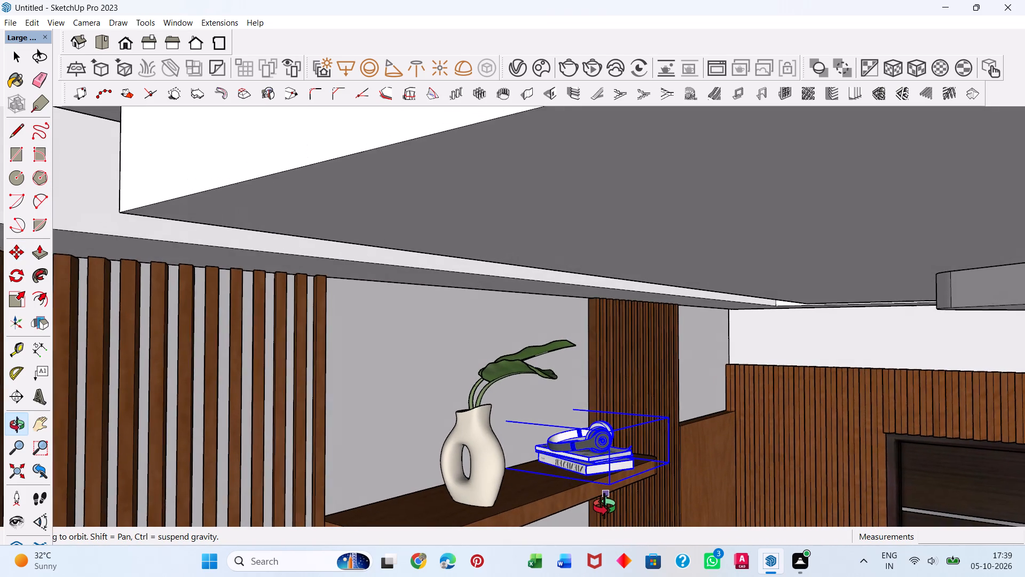
middle_click_drag(604, 506, 603, 511)
key("s")
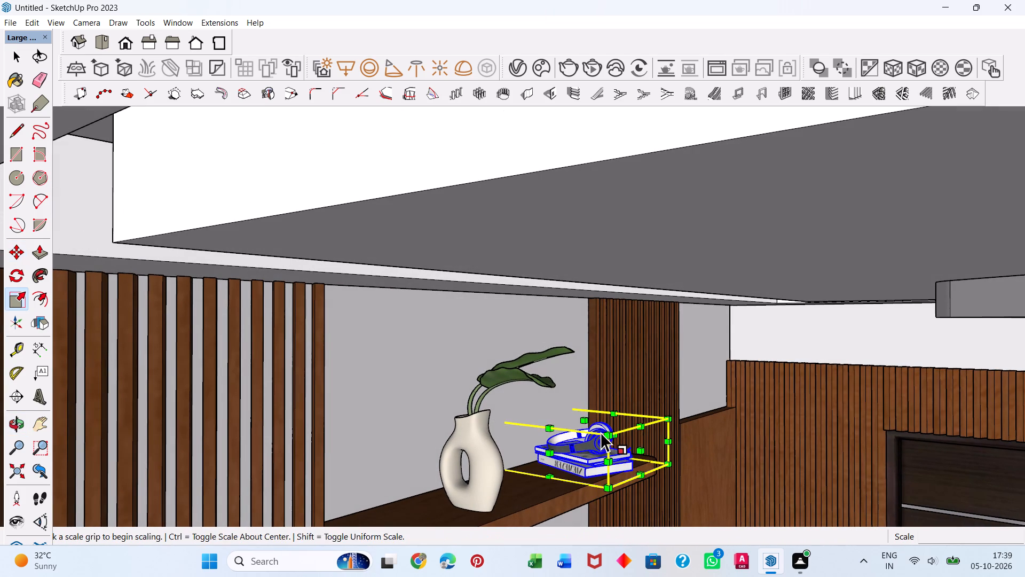
left_click(673, 416)
left_click_drag(666, 421, 633, 443)
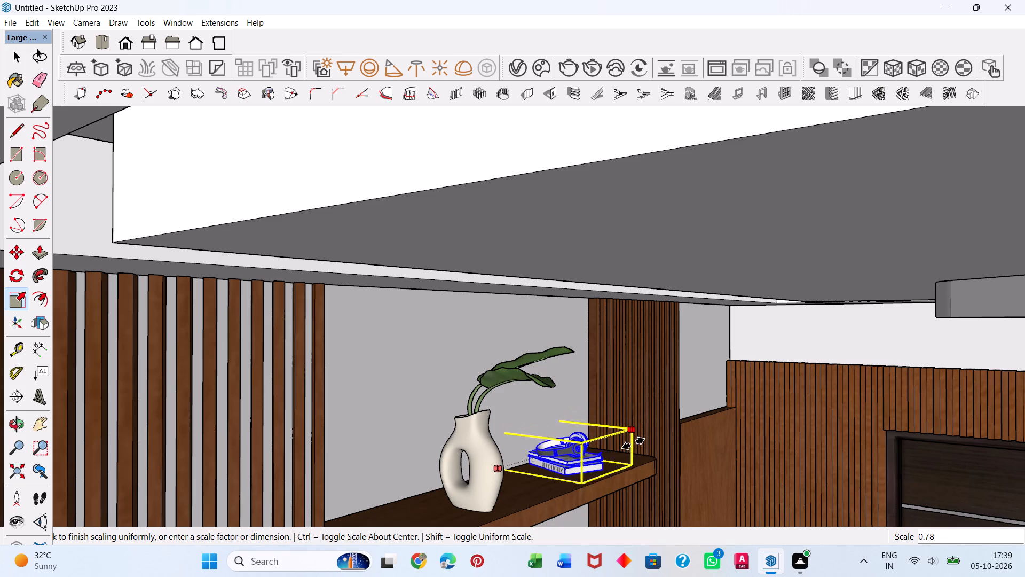
left_click_drag(633, 443, 630, 446)
left_click_drag(628, 432, 622, 440)
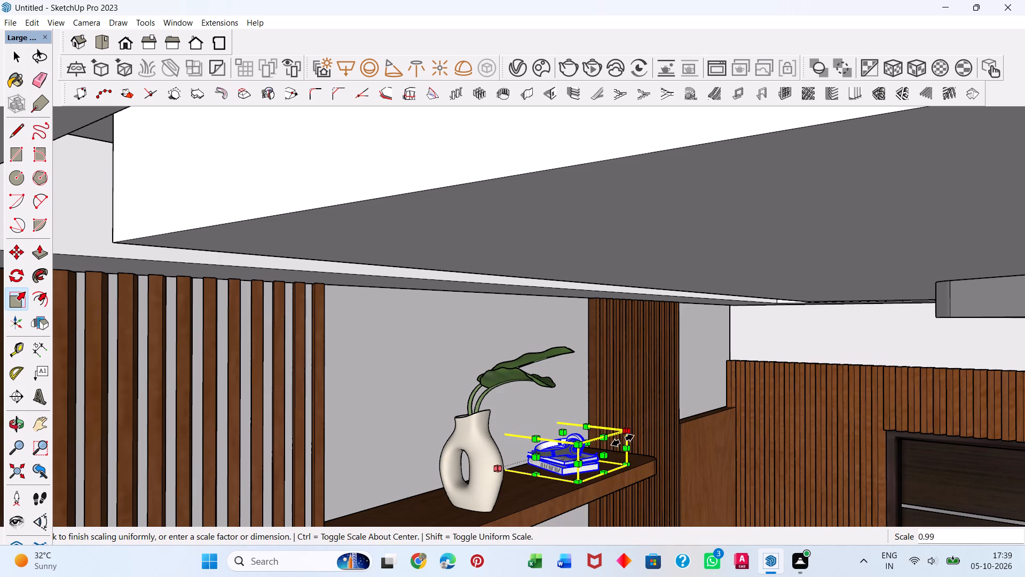
left_click_drag(622, 440, 620, 447)
key("space")
Move the books-and-headphones model about 2 1/2" by its lower front corner onto the upper shelf's front edge, and deselect it.
key("m")
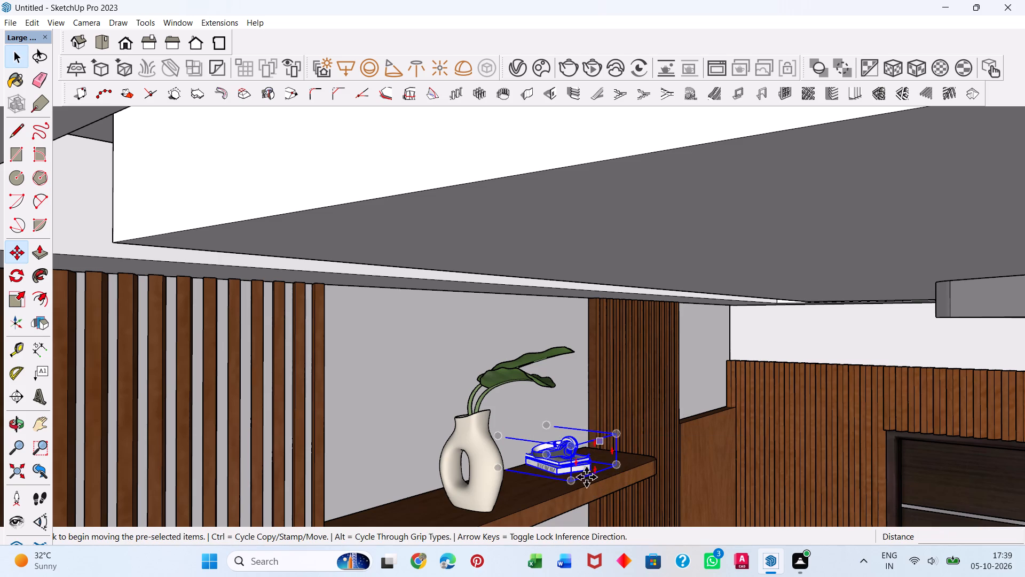
left_click(573, 479)
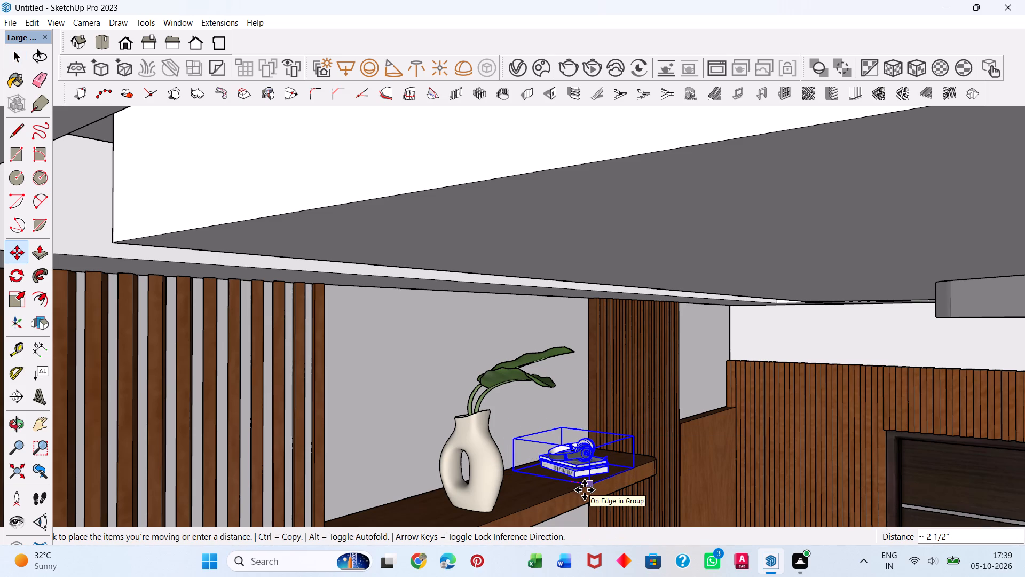
left_click(584, 490)
key("space")
key("space")
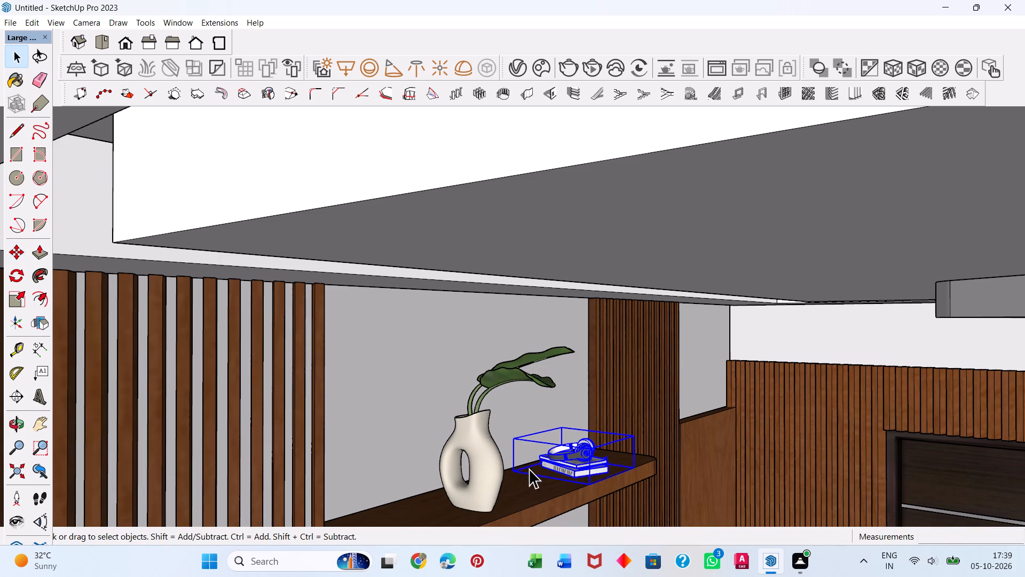
key("Escape")
key("Escape")
scroll(178, 237, "down", 9)
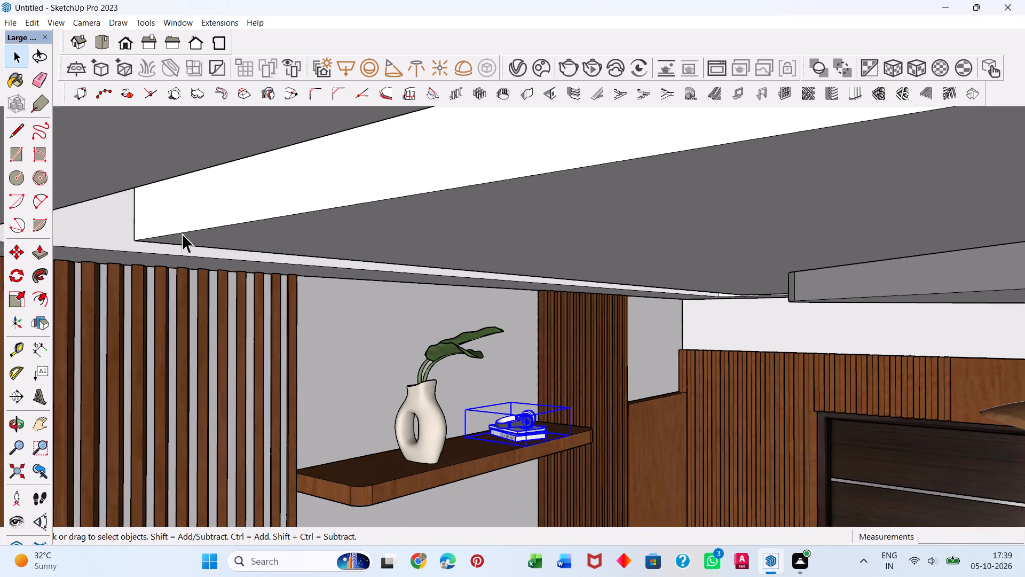
scroll(182, 233, "down", 17)
scroll(183, 209, "down", 13)
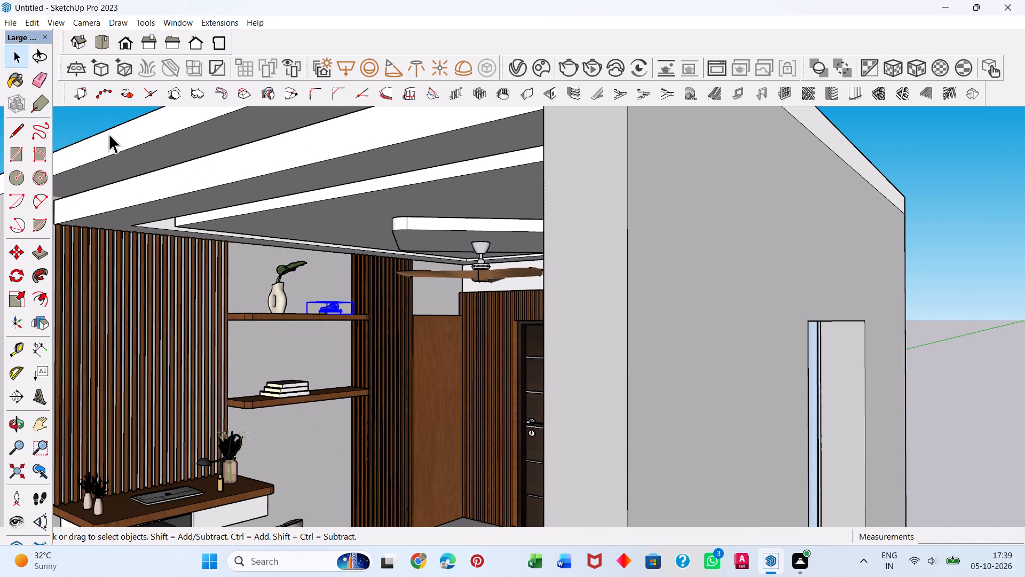
left_click(85, 124)
left_click(6, 18)
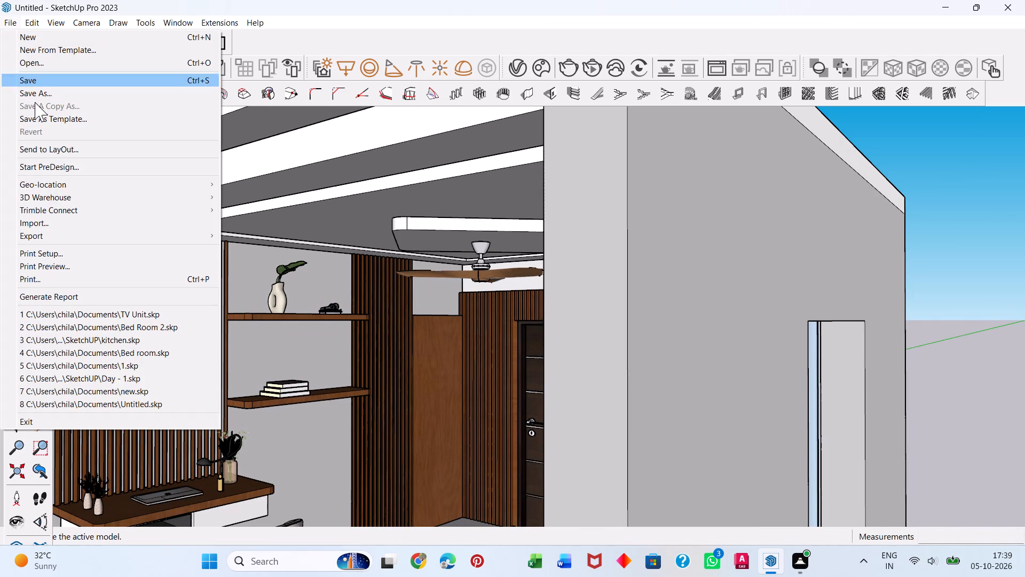
left_click(48, 225)
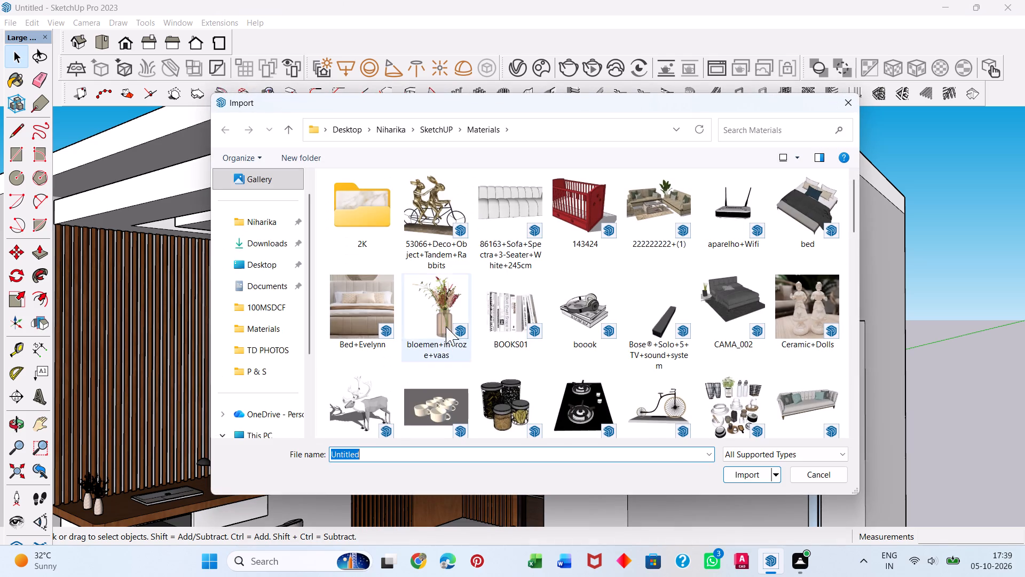
scroll(641, 331, "down", 3)
left_click(729, 336)
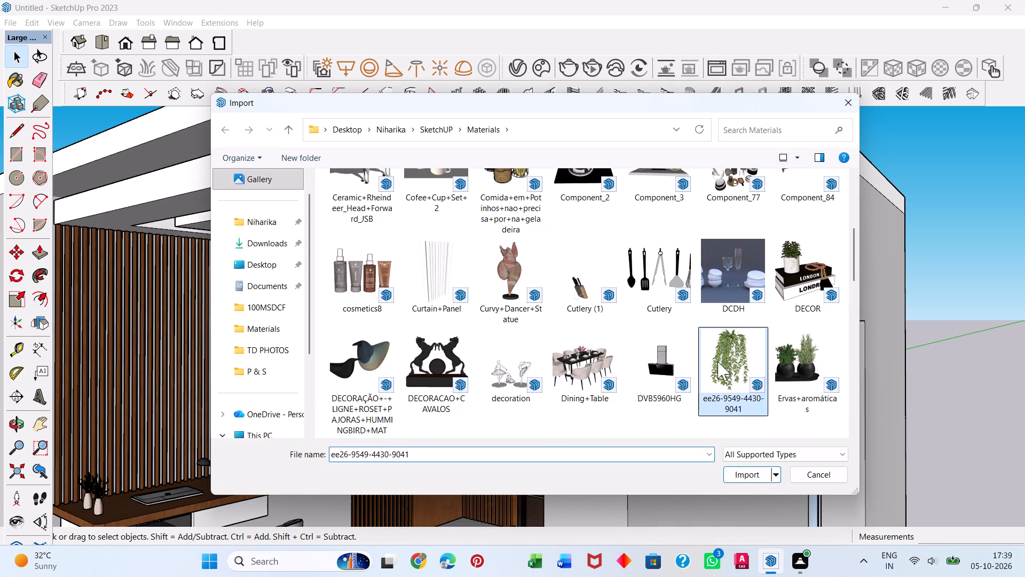
left_click(747, 477)
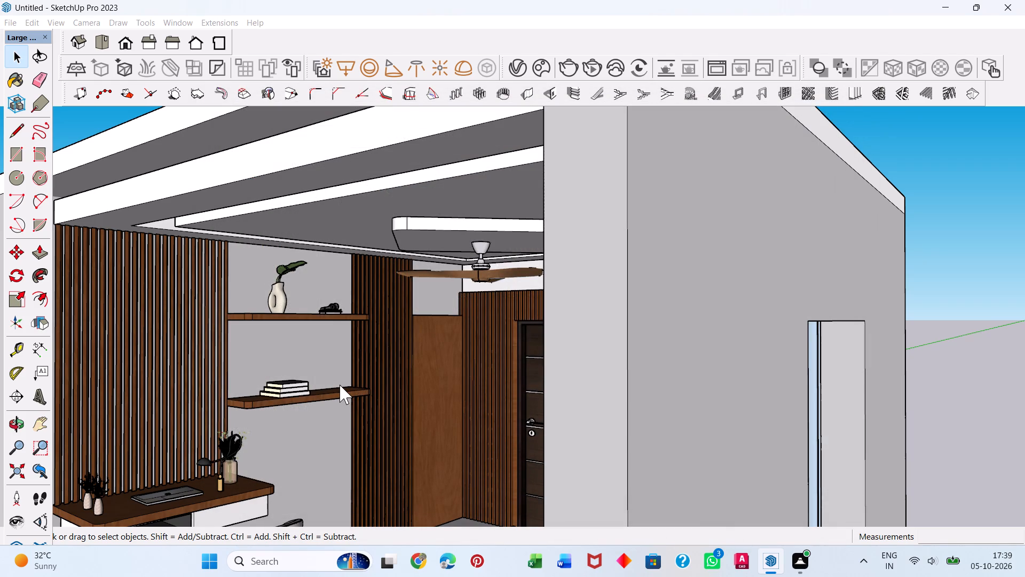
left_click(632, 320)
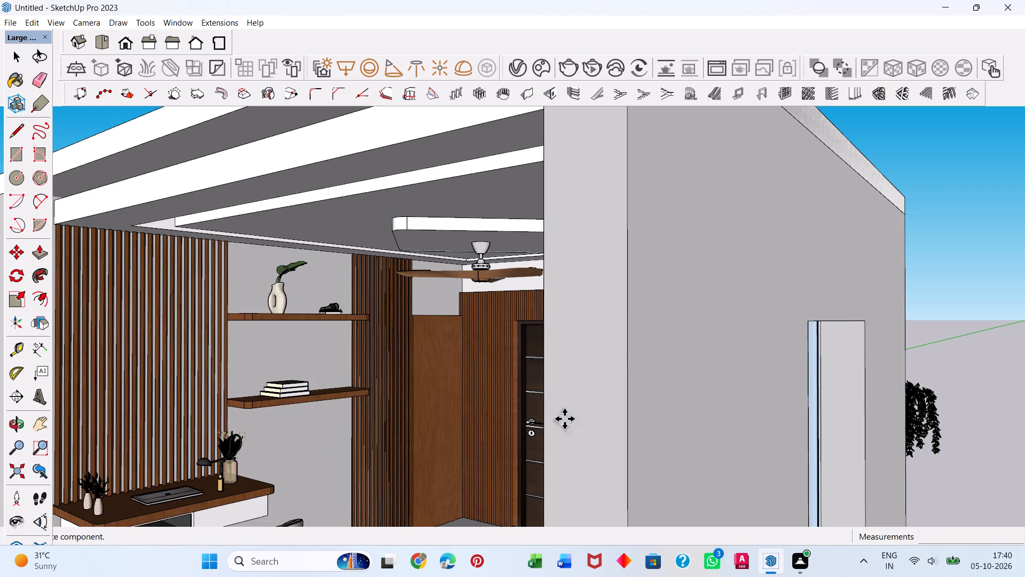
scroll(373, 376, "down", 16)
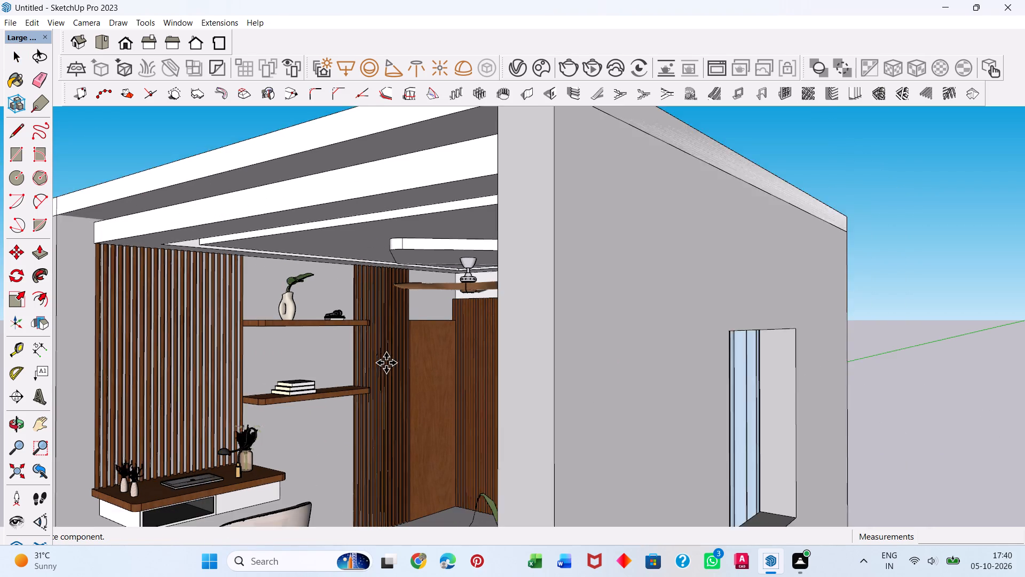
scroll(386, 363, "down", 20)
scroll(386, 363, "down", 4)
left_click(834, 464)
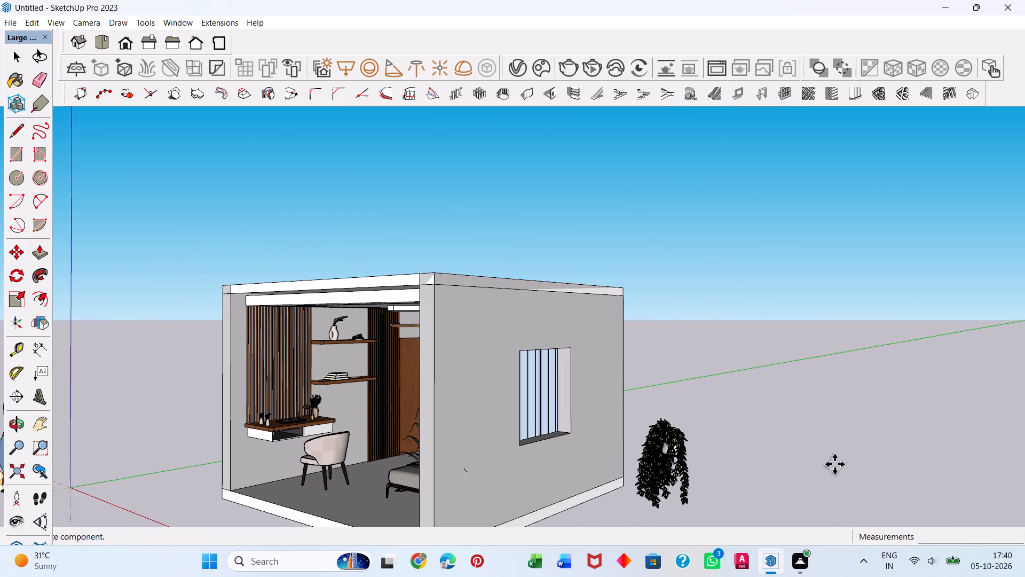
key("space")
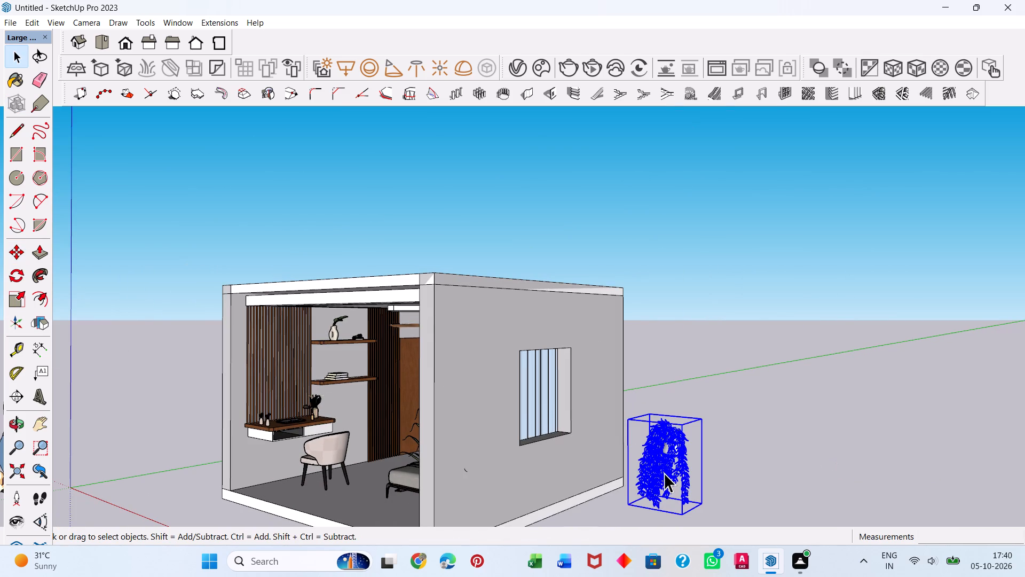
Scale the trailing plant outside the window wall down uniformly to 0.50, with a further reduction to about 0.71.
key("s")
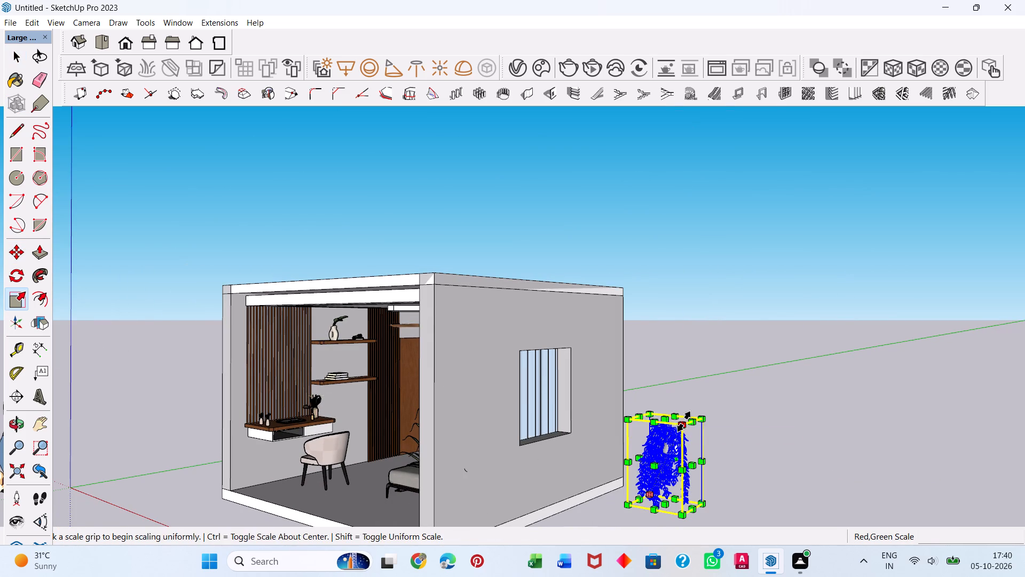
left_click_drag(684, 422, 657, 479)
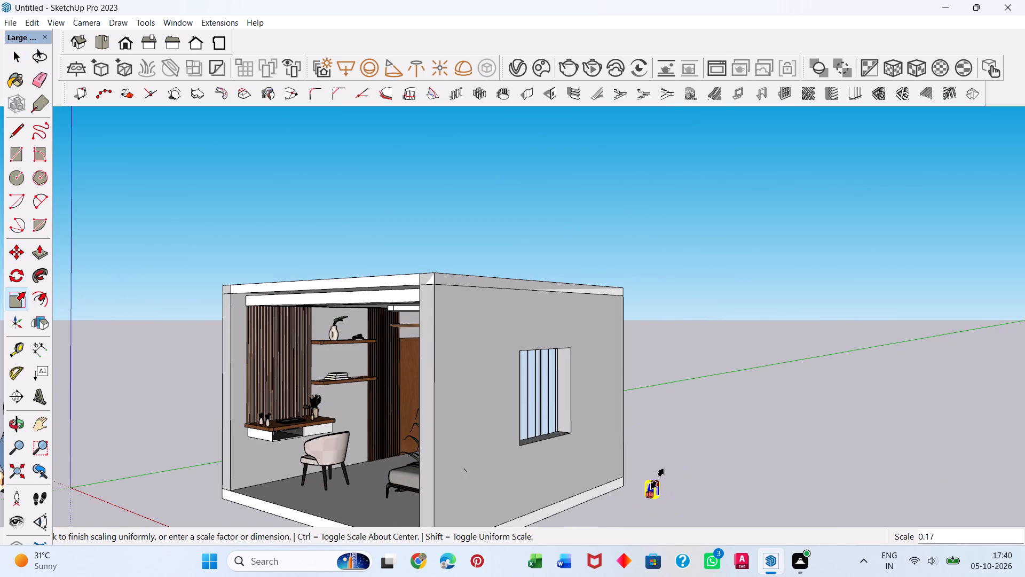
left_click_drag(657, 479, 669, 466)
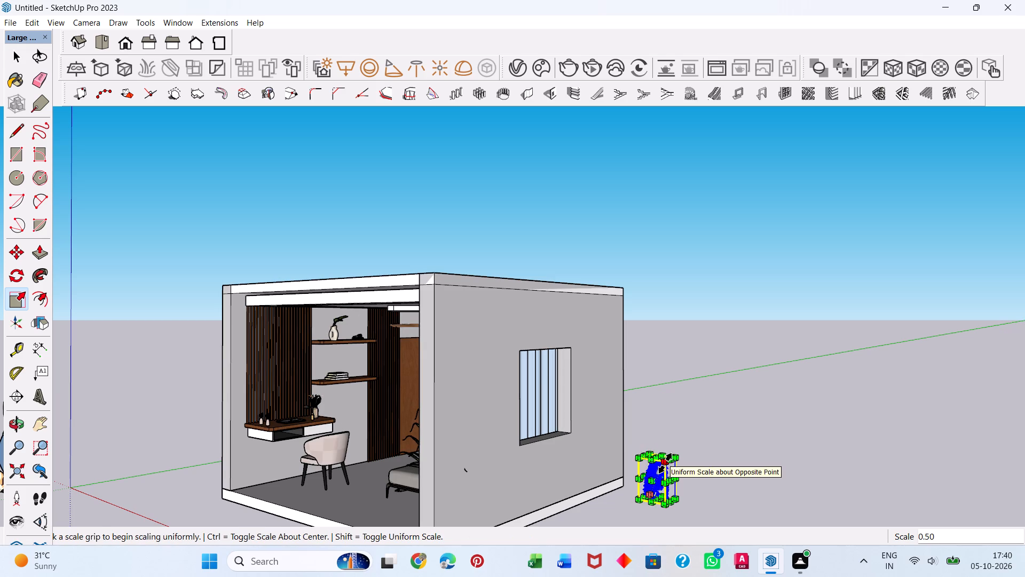
left_click_drag(665, 463, 661, 472)
key("space")
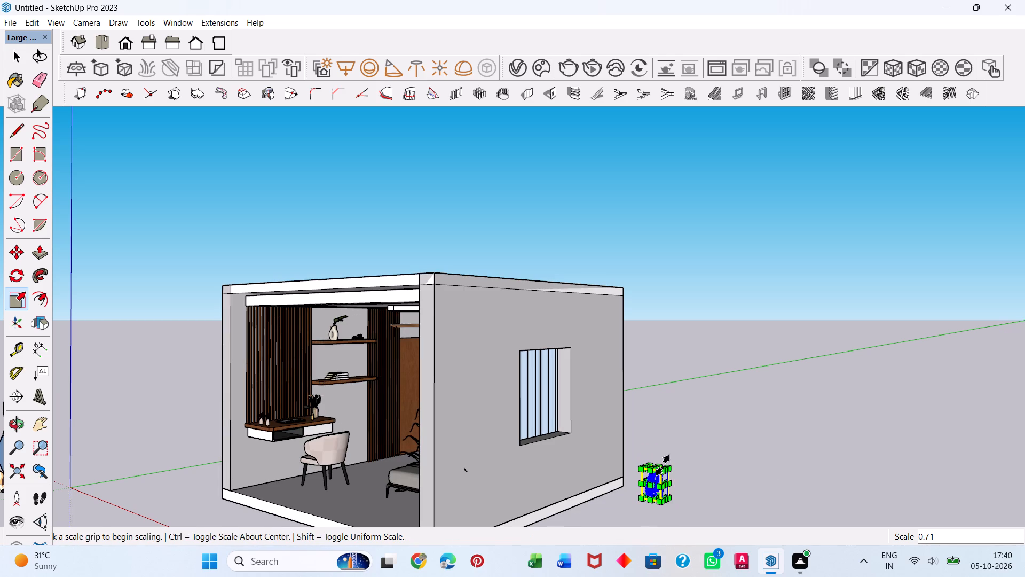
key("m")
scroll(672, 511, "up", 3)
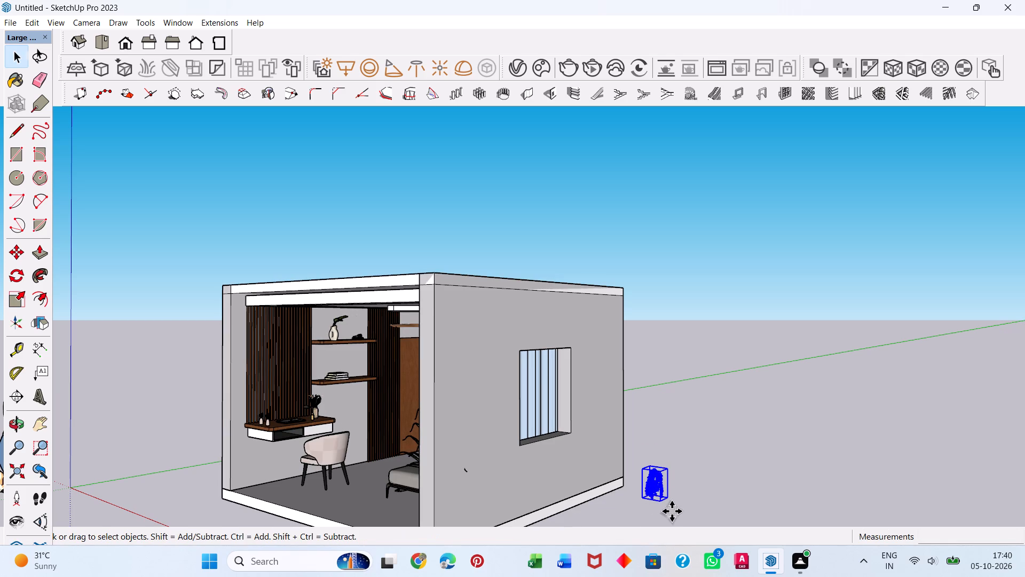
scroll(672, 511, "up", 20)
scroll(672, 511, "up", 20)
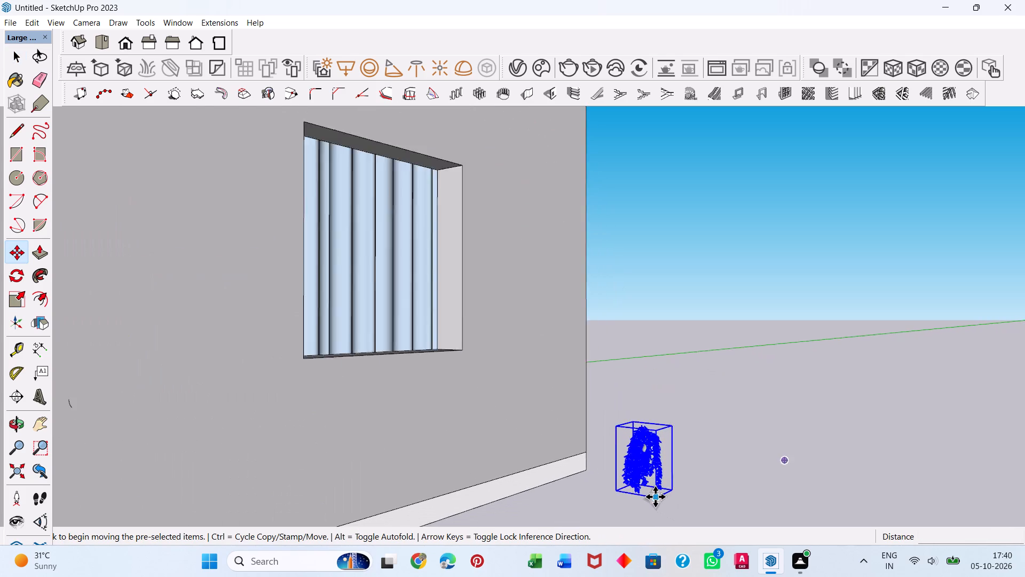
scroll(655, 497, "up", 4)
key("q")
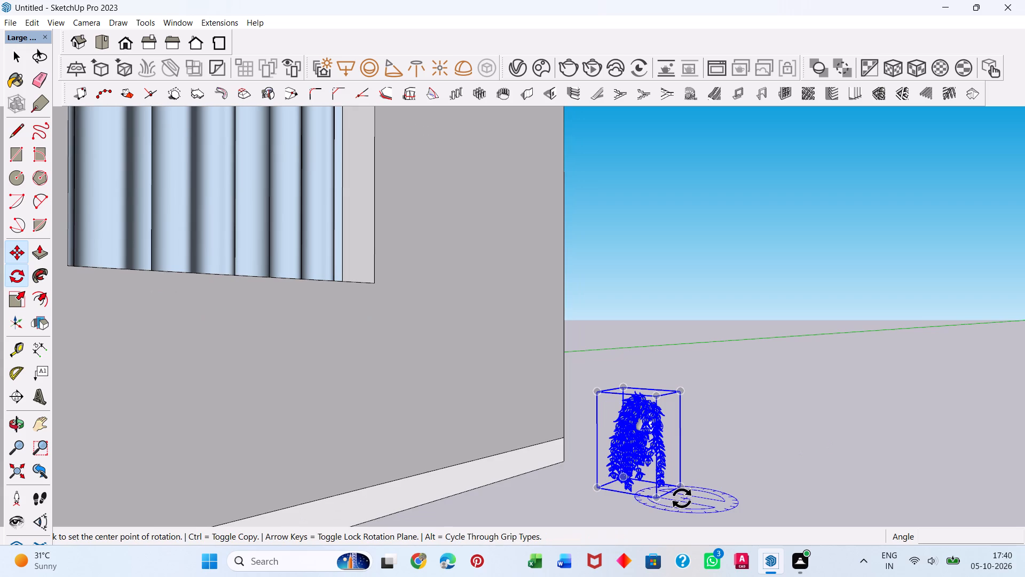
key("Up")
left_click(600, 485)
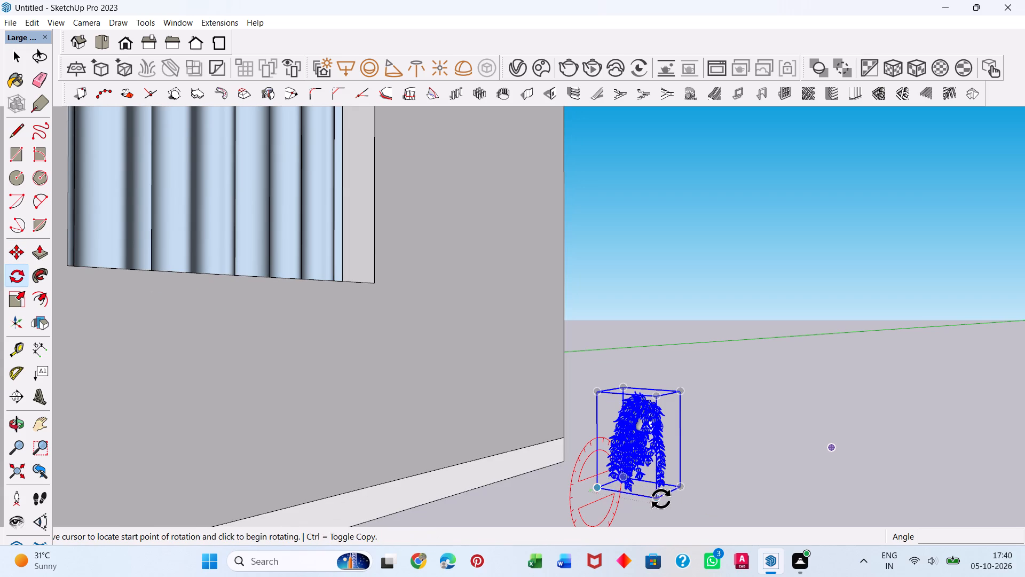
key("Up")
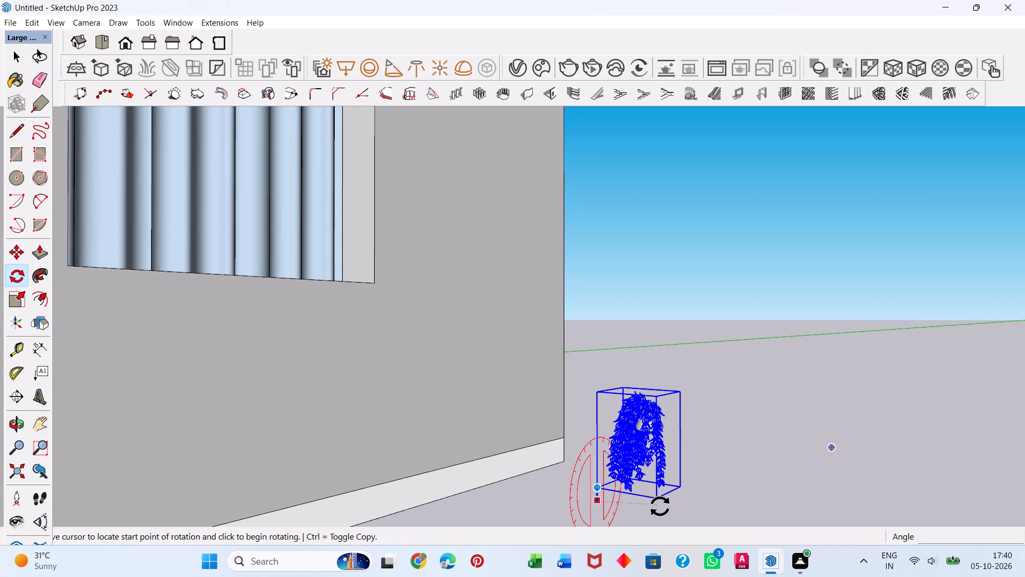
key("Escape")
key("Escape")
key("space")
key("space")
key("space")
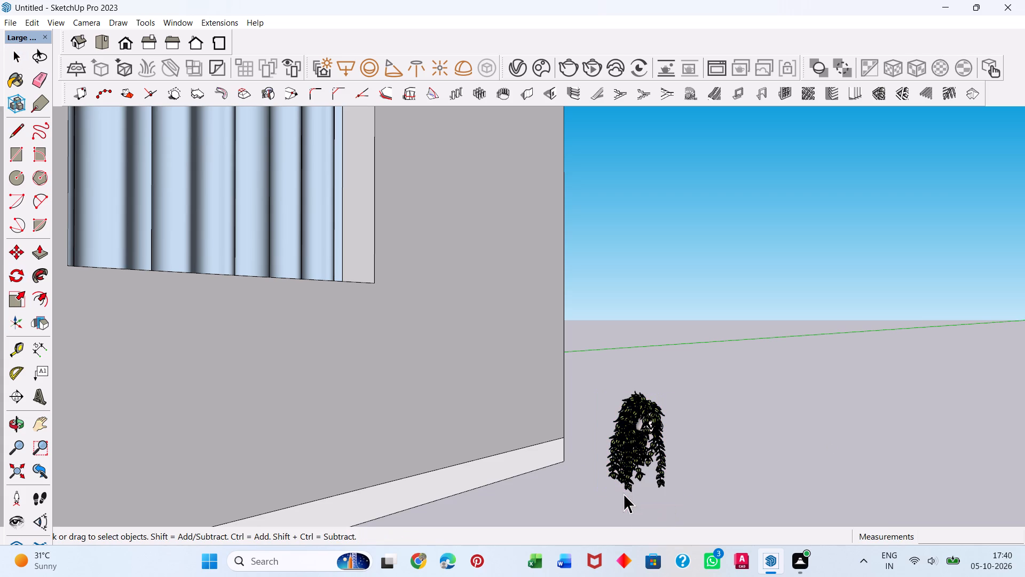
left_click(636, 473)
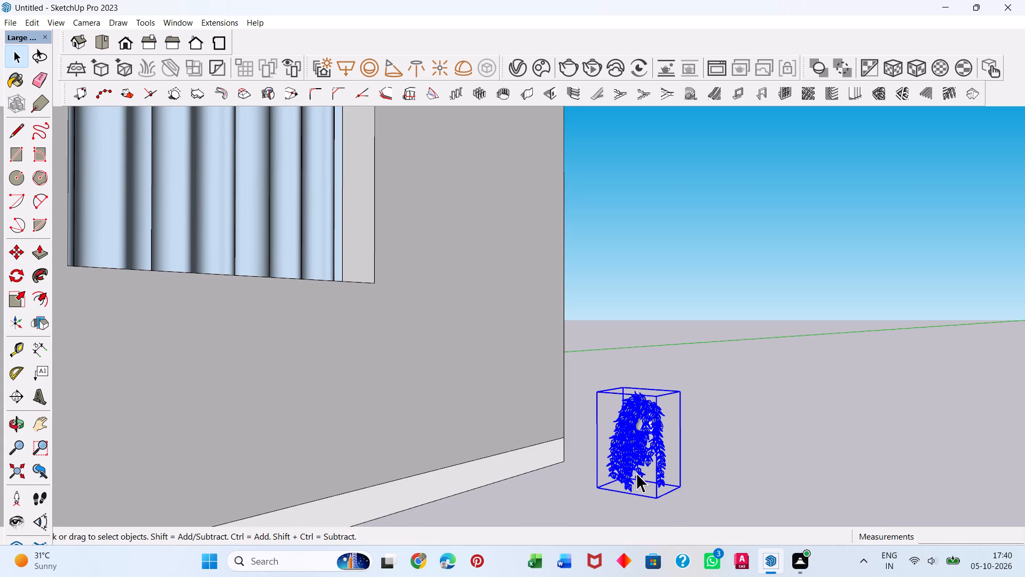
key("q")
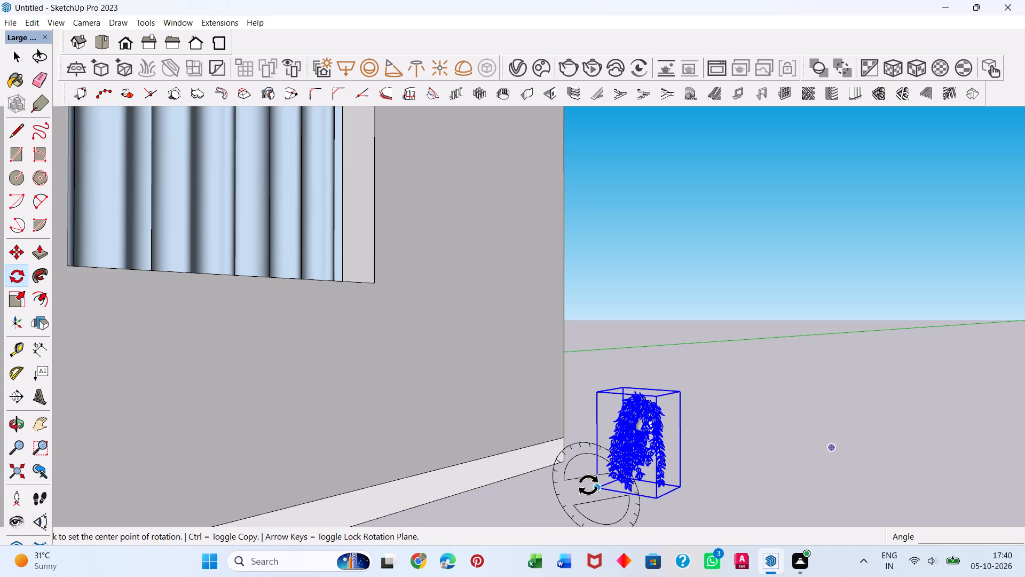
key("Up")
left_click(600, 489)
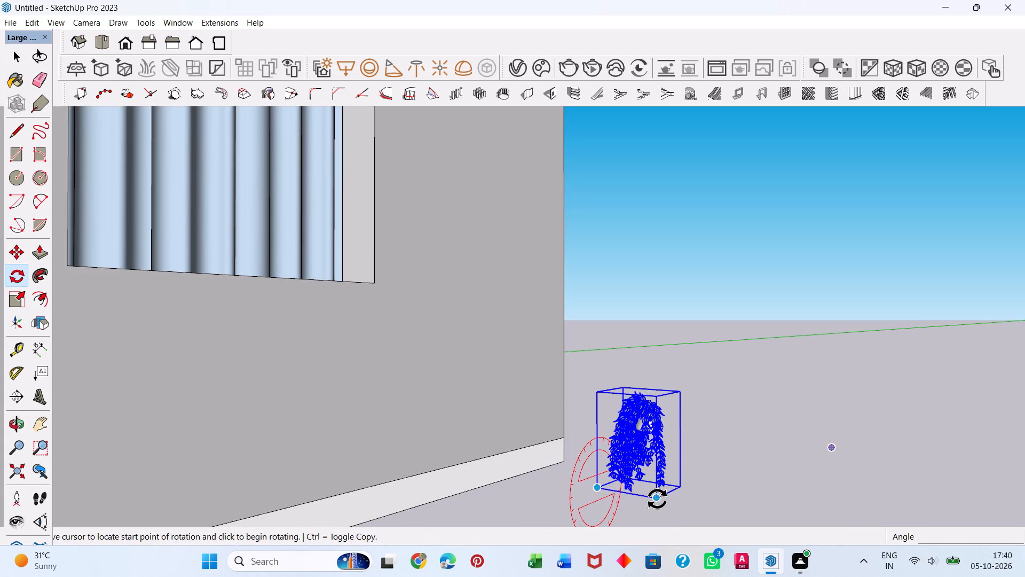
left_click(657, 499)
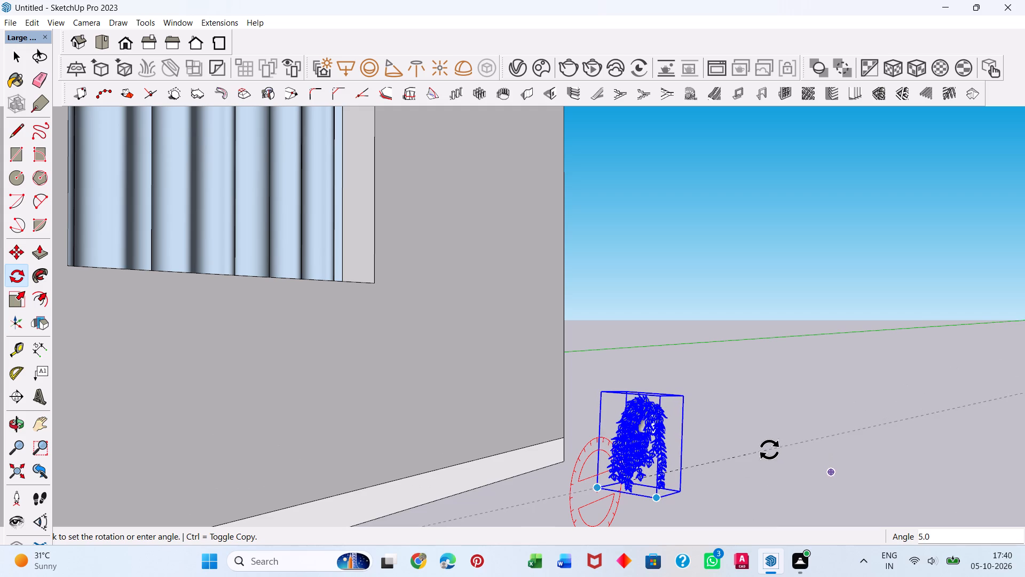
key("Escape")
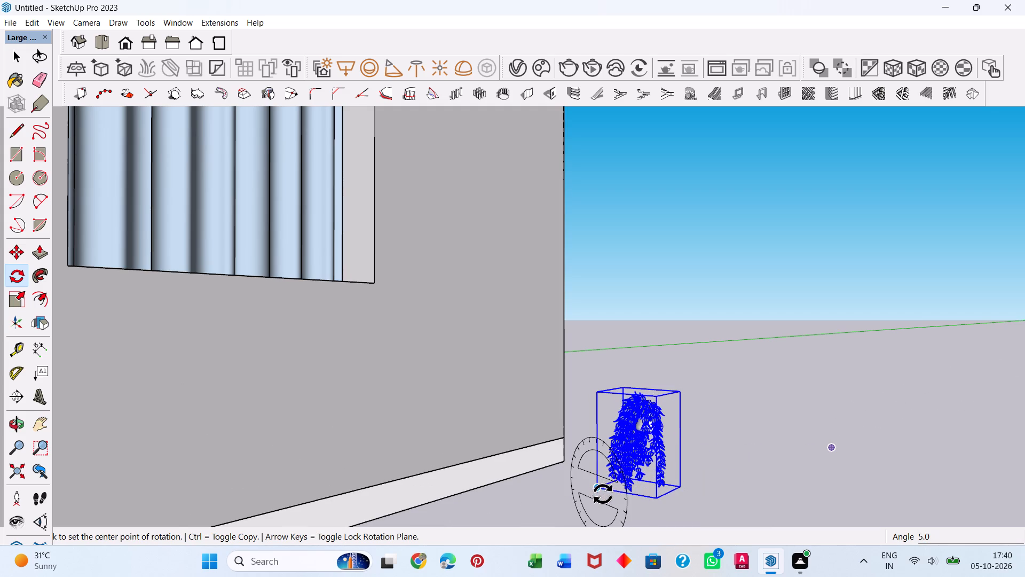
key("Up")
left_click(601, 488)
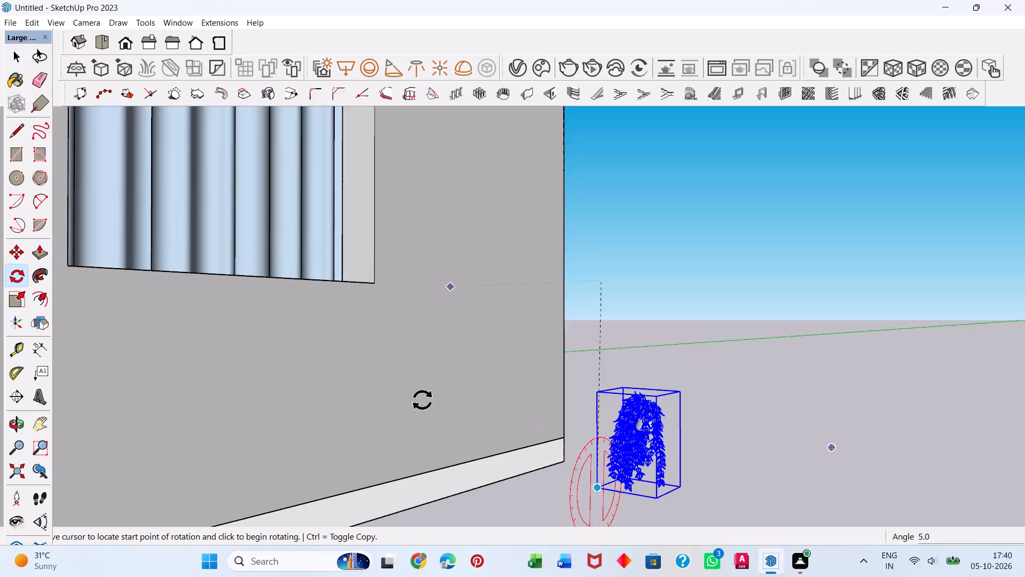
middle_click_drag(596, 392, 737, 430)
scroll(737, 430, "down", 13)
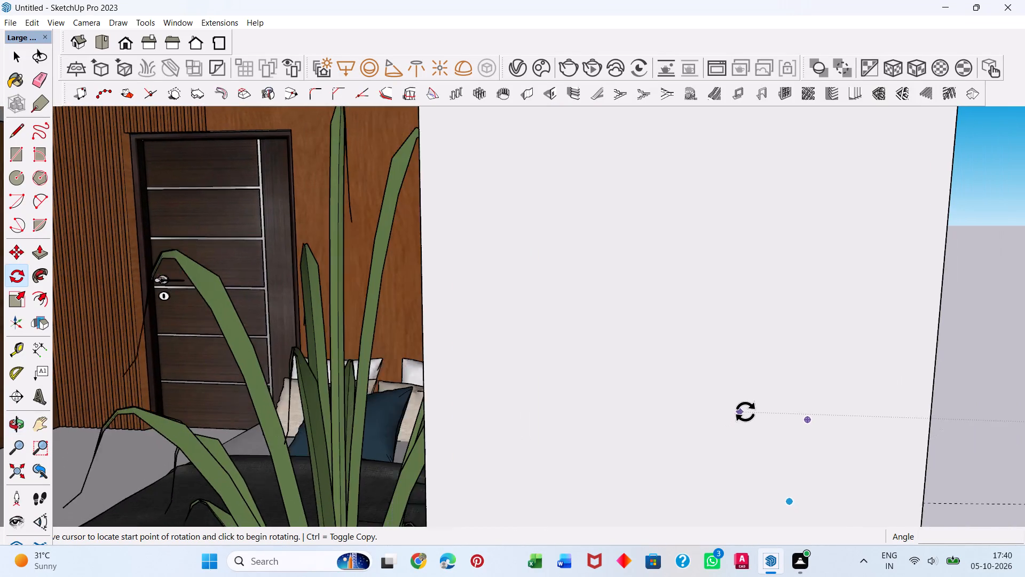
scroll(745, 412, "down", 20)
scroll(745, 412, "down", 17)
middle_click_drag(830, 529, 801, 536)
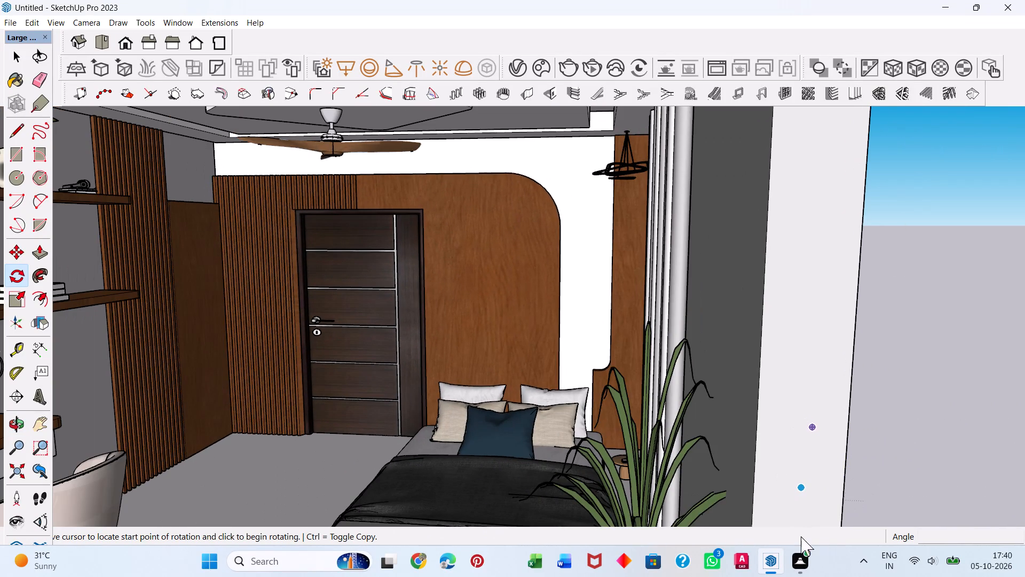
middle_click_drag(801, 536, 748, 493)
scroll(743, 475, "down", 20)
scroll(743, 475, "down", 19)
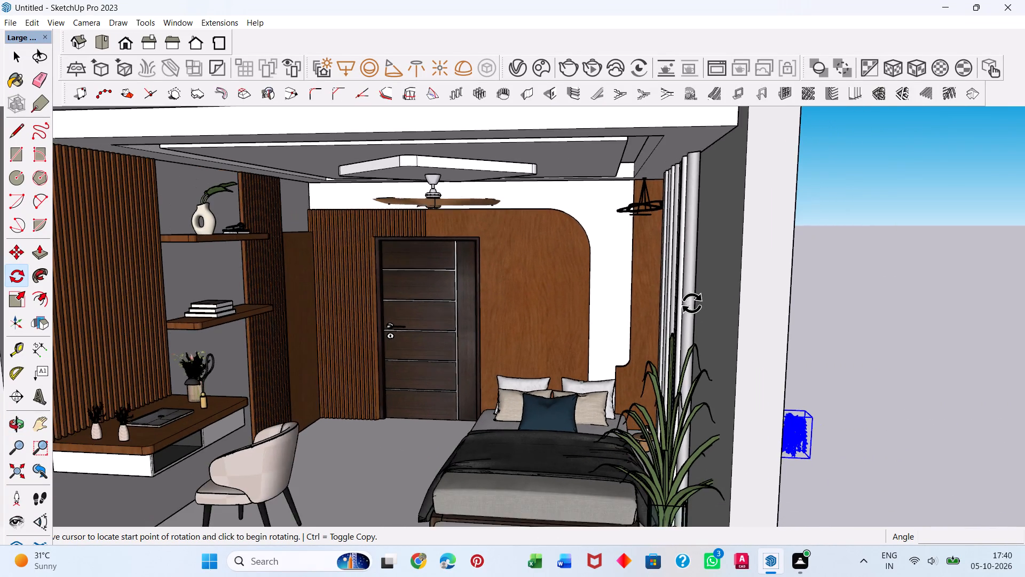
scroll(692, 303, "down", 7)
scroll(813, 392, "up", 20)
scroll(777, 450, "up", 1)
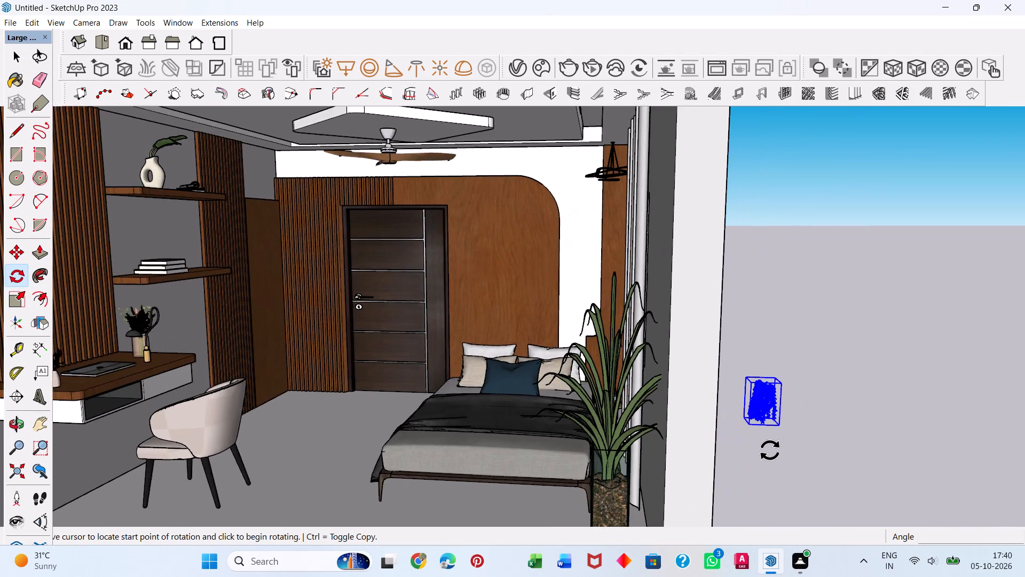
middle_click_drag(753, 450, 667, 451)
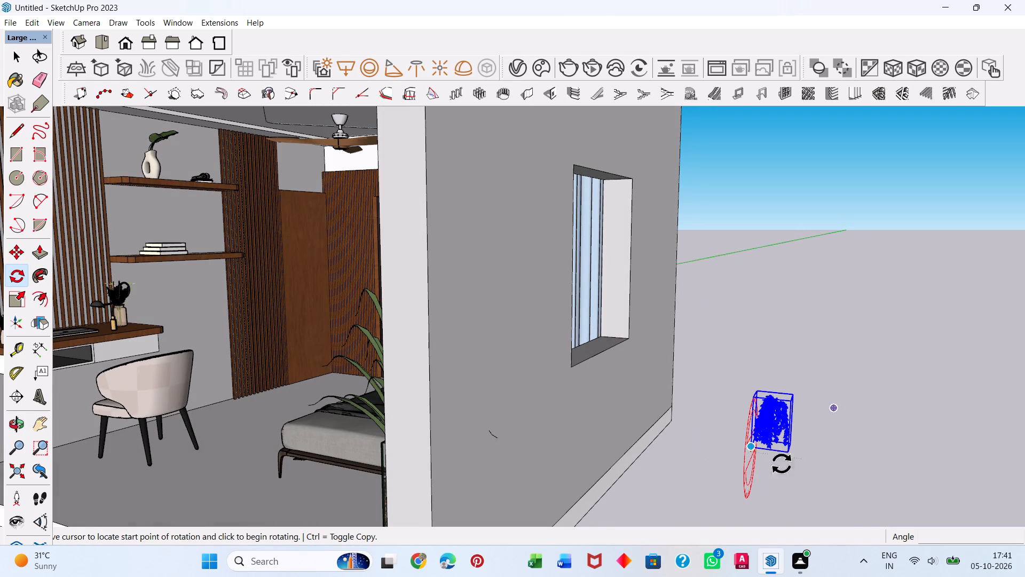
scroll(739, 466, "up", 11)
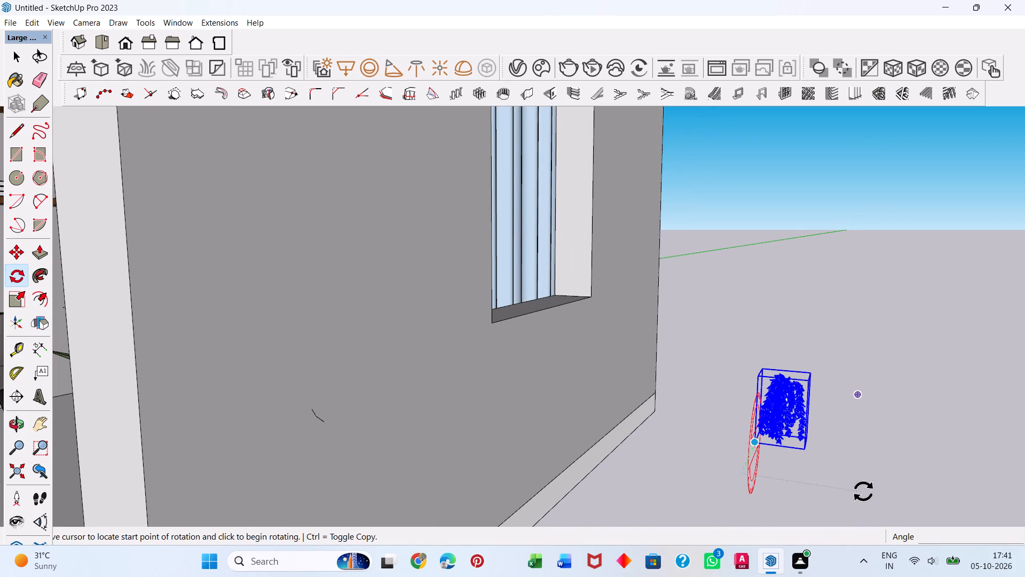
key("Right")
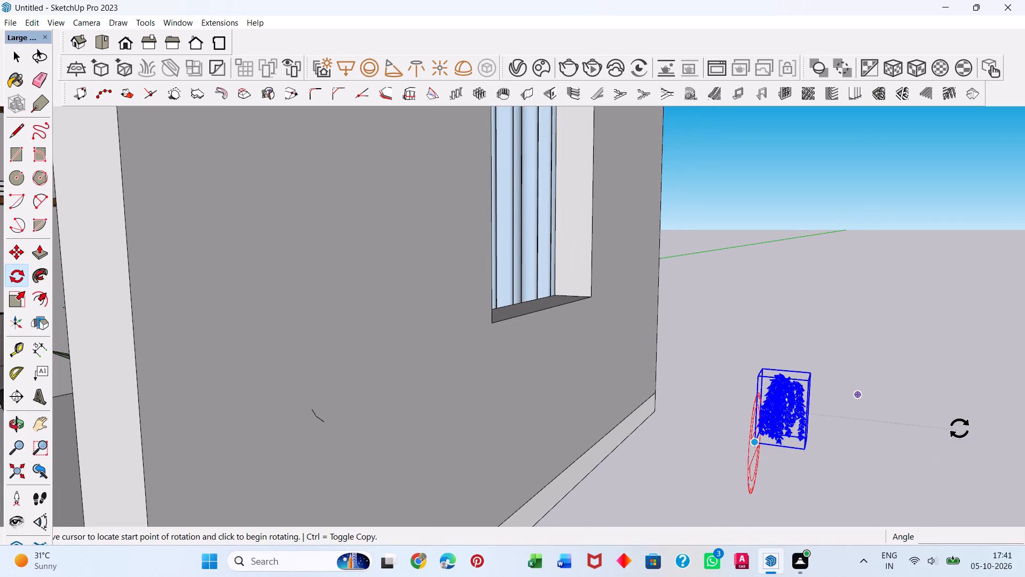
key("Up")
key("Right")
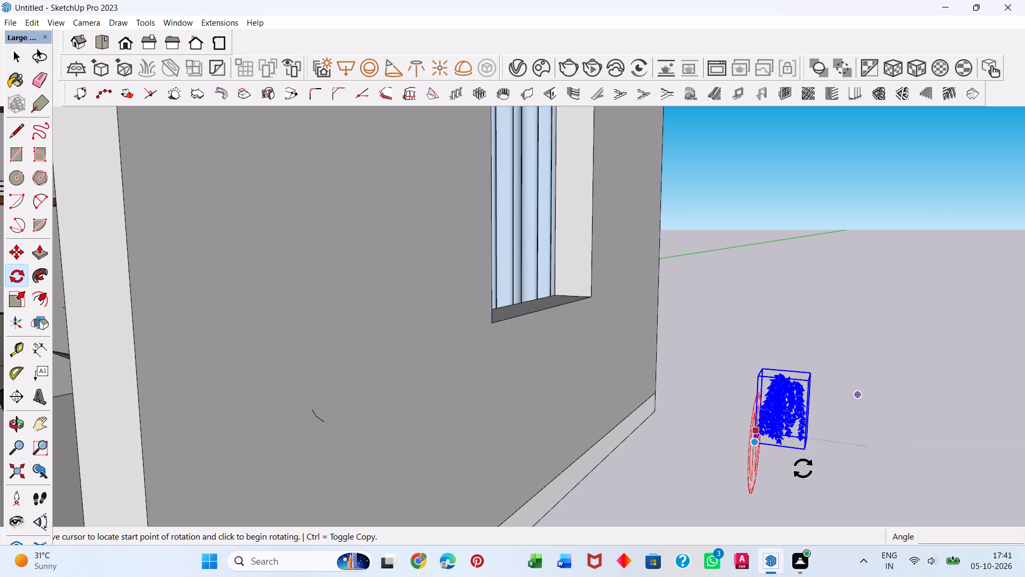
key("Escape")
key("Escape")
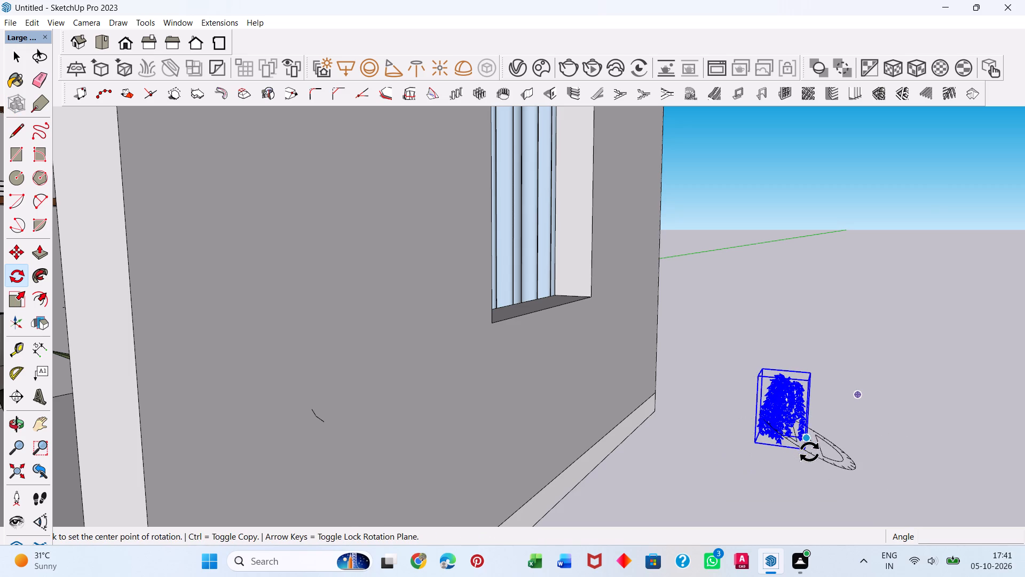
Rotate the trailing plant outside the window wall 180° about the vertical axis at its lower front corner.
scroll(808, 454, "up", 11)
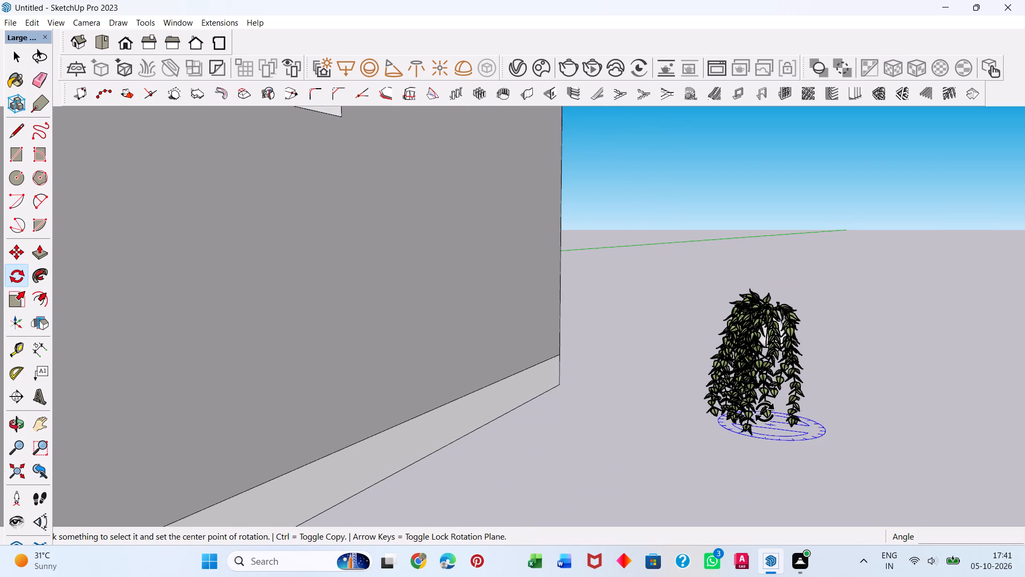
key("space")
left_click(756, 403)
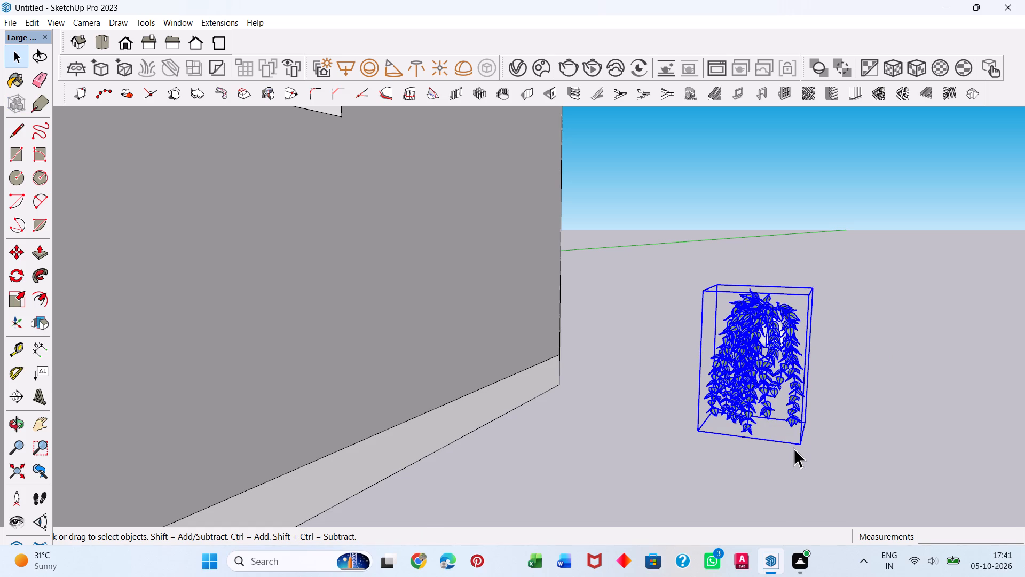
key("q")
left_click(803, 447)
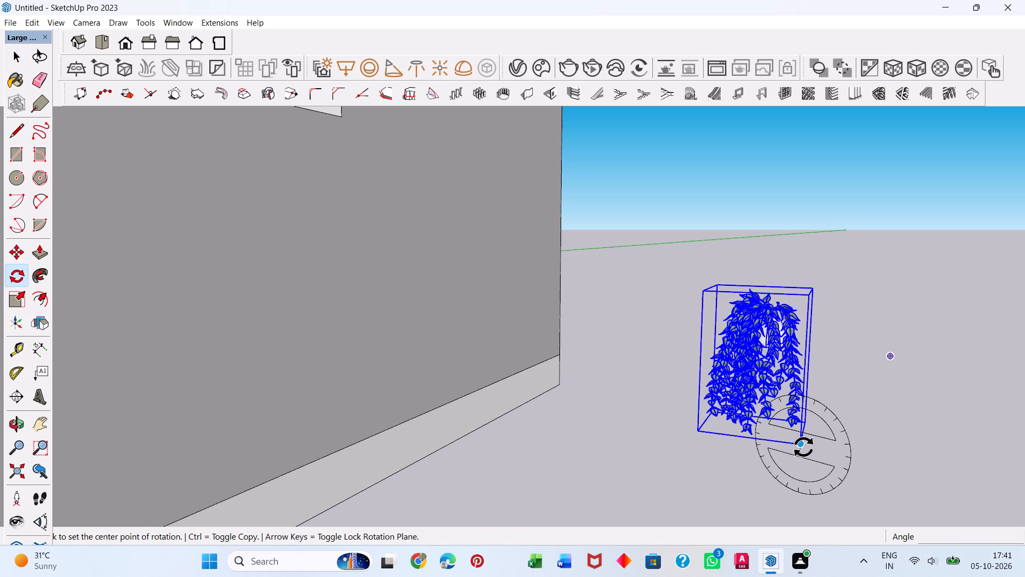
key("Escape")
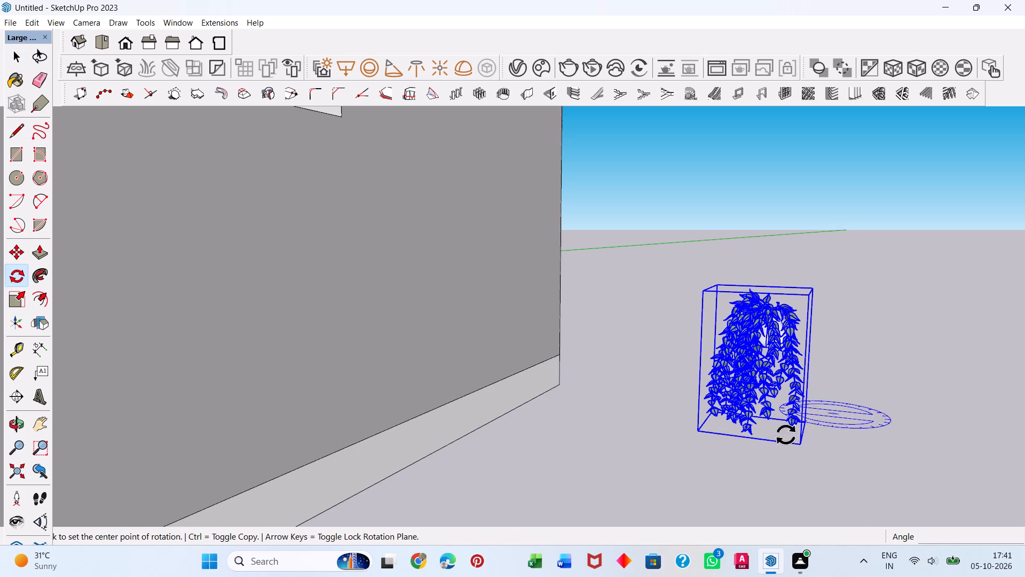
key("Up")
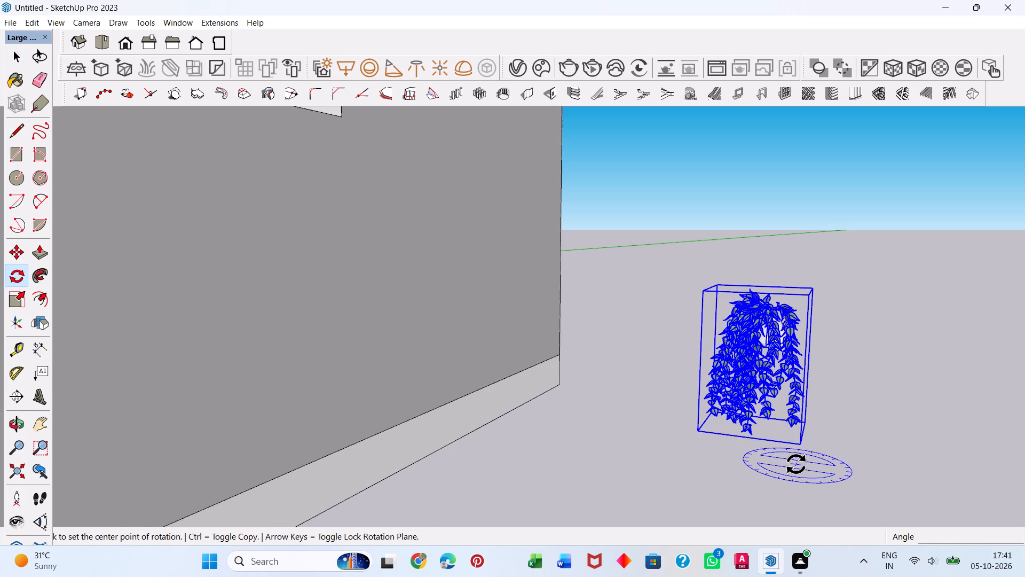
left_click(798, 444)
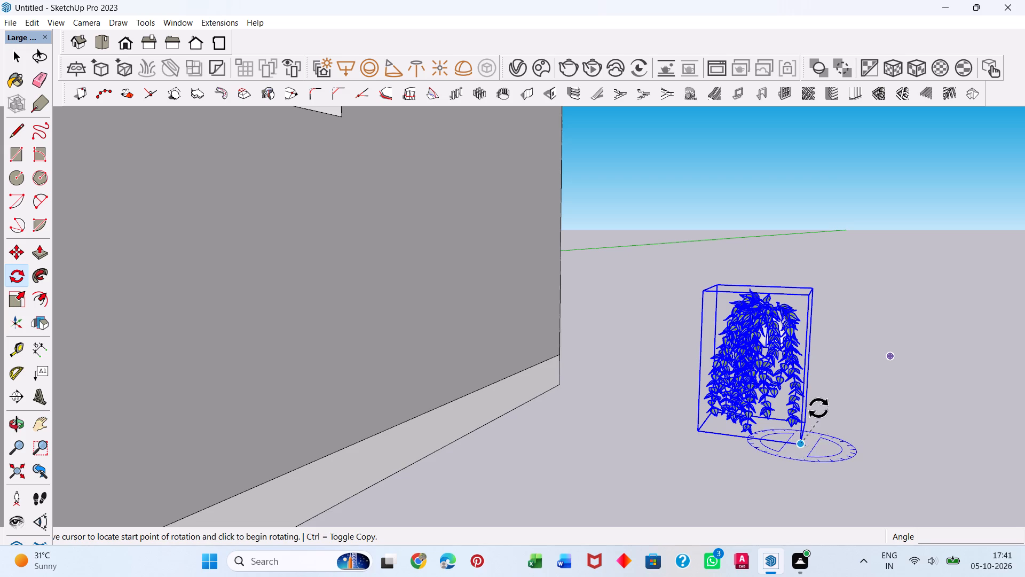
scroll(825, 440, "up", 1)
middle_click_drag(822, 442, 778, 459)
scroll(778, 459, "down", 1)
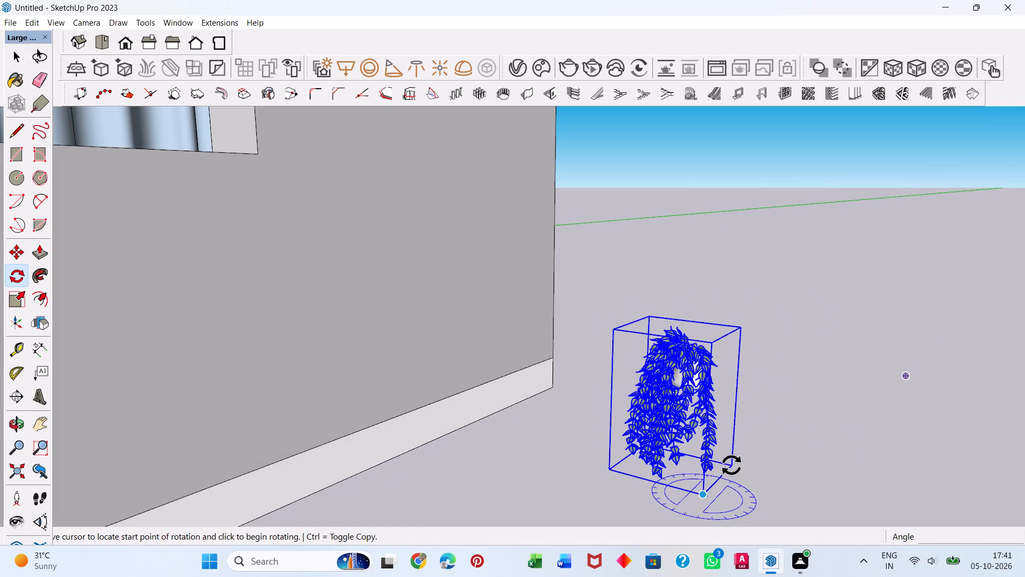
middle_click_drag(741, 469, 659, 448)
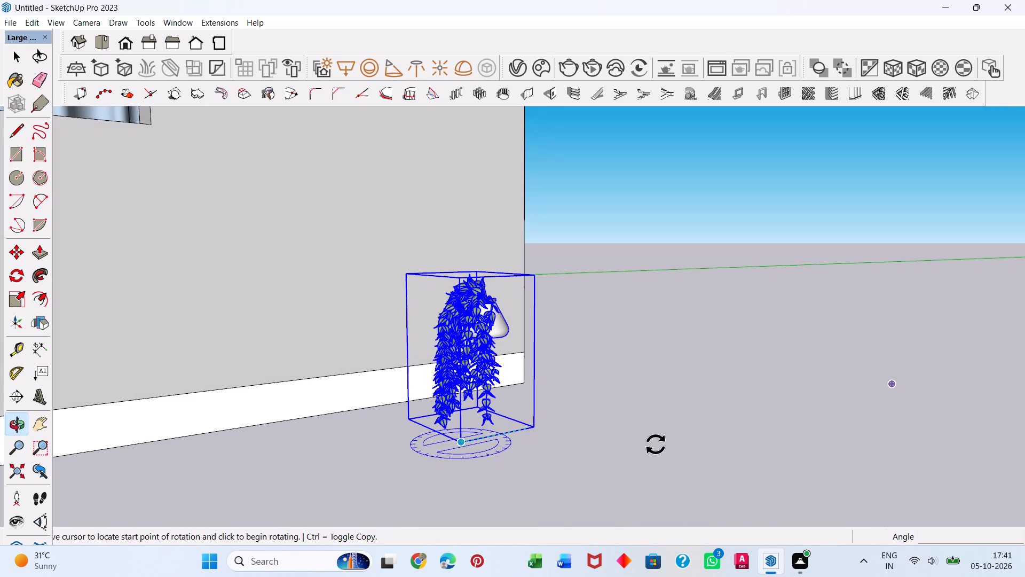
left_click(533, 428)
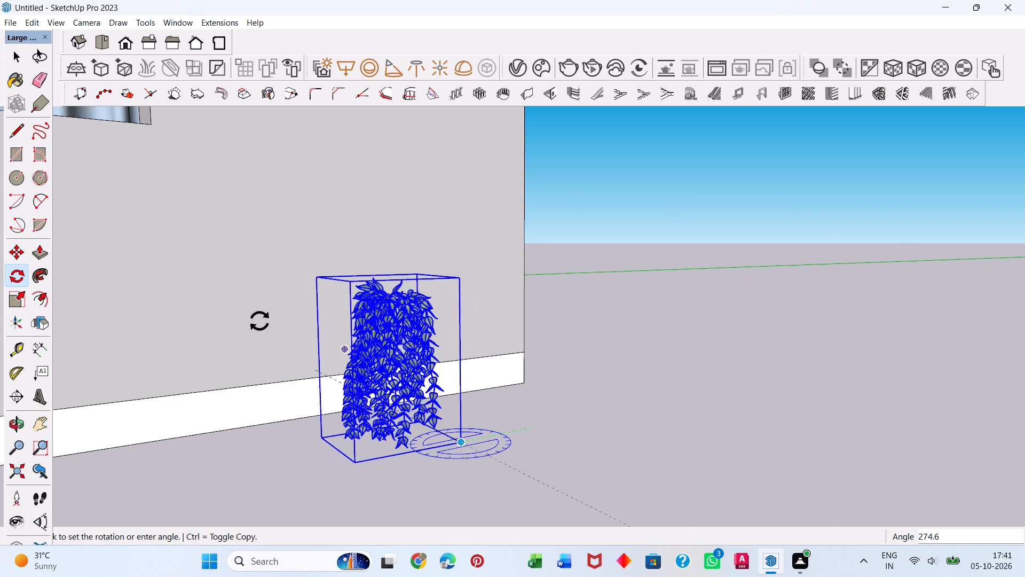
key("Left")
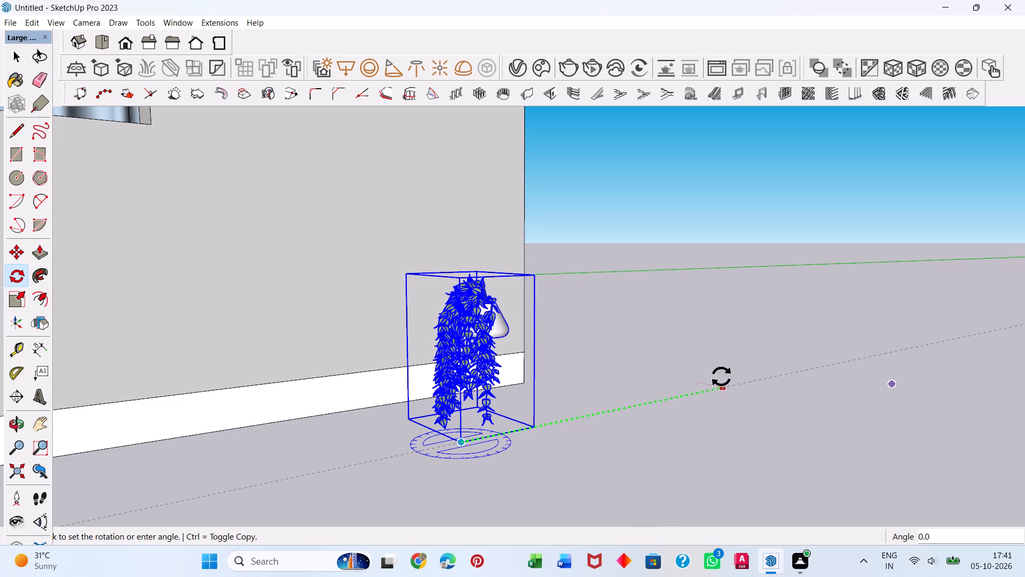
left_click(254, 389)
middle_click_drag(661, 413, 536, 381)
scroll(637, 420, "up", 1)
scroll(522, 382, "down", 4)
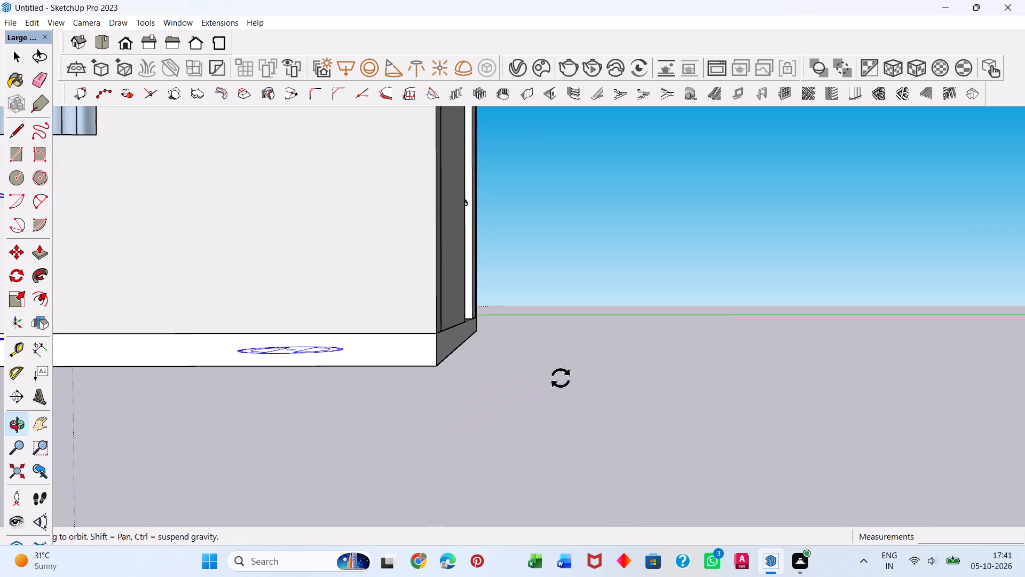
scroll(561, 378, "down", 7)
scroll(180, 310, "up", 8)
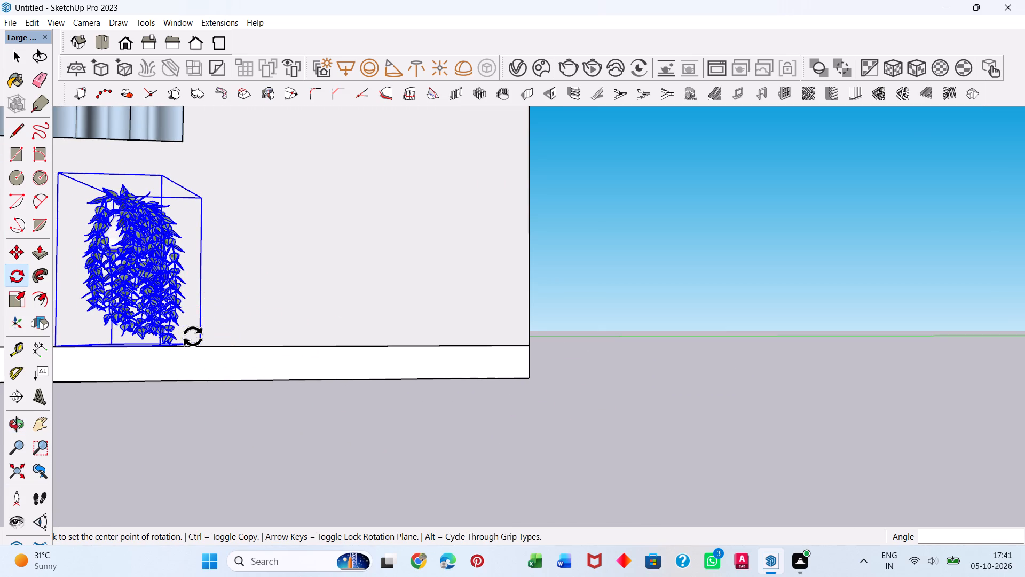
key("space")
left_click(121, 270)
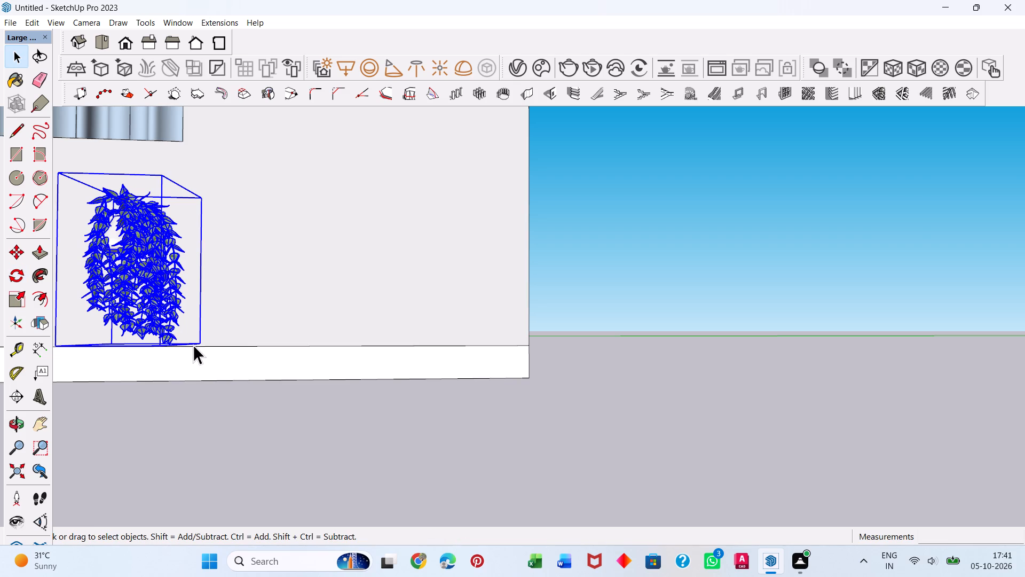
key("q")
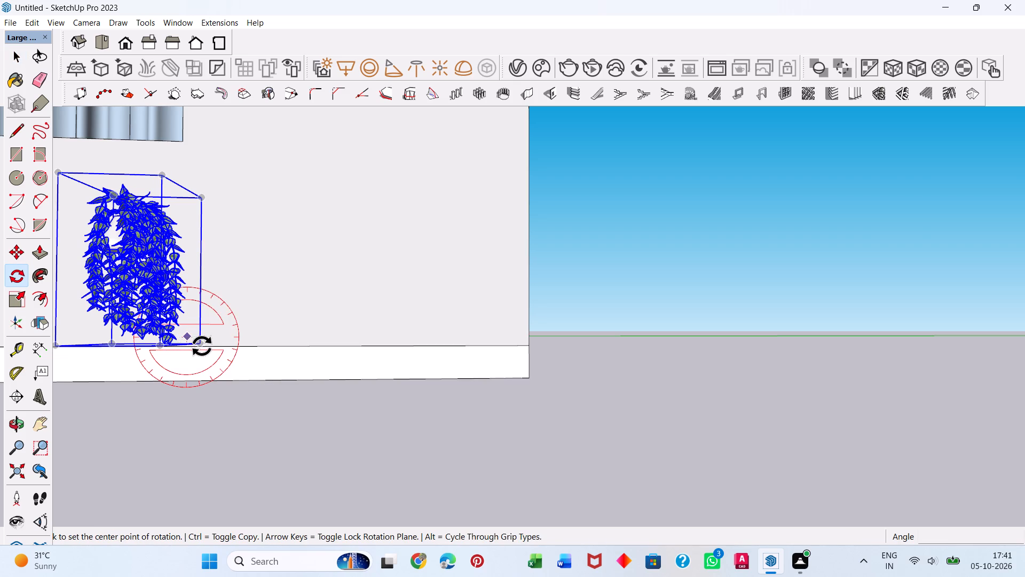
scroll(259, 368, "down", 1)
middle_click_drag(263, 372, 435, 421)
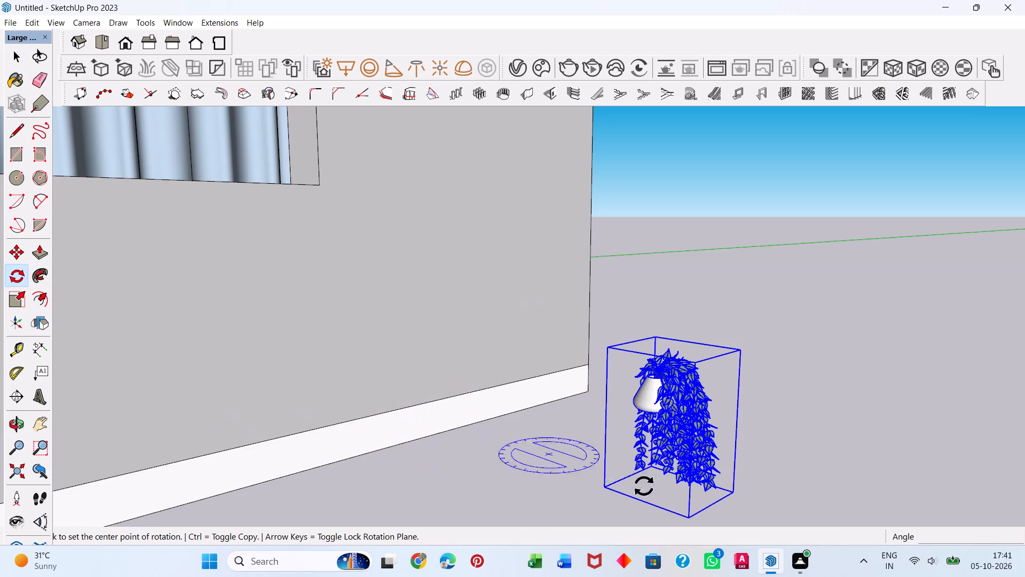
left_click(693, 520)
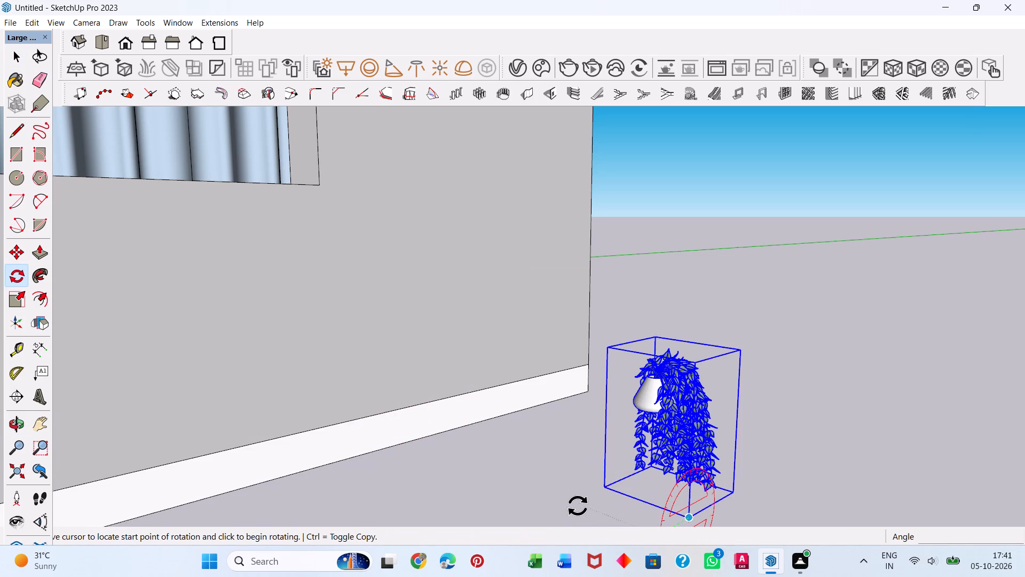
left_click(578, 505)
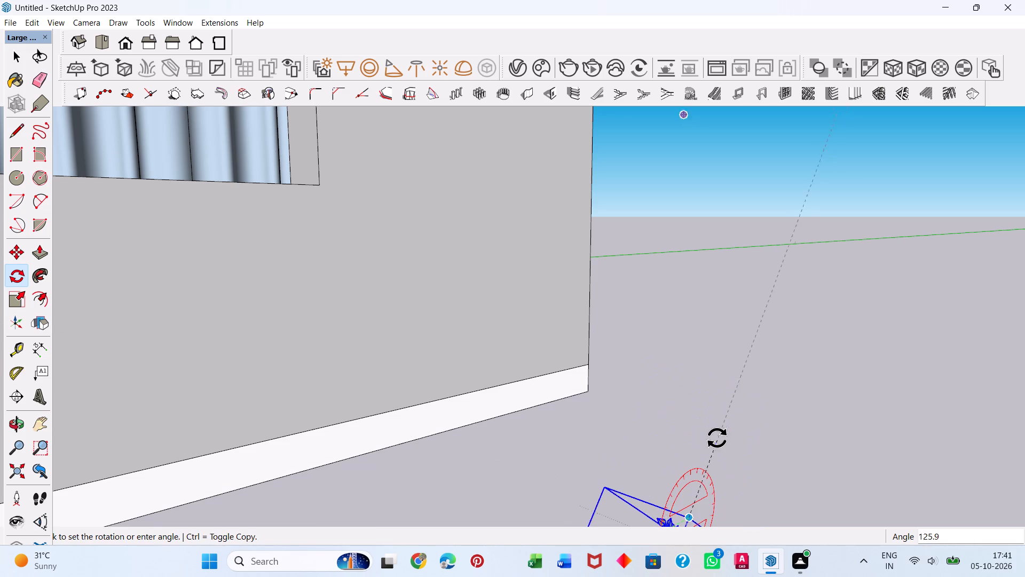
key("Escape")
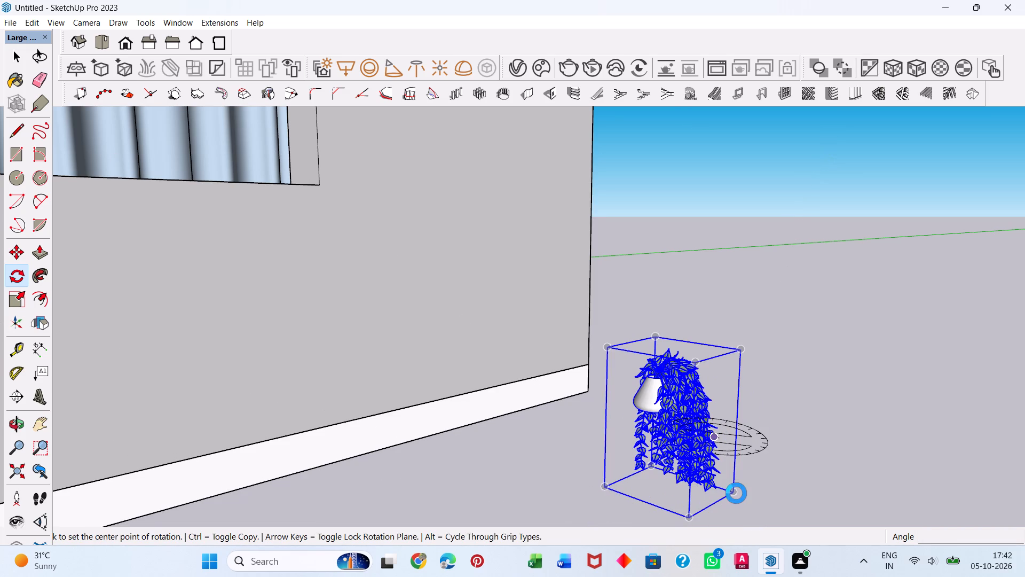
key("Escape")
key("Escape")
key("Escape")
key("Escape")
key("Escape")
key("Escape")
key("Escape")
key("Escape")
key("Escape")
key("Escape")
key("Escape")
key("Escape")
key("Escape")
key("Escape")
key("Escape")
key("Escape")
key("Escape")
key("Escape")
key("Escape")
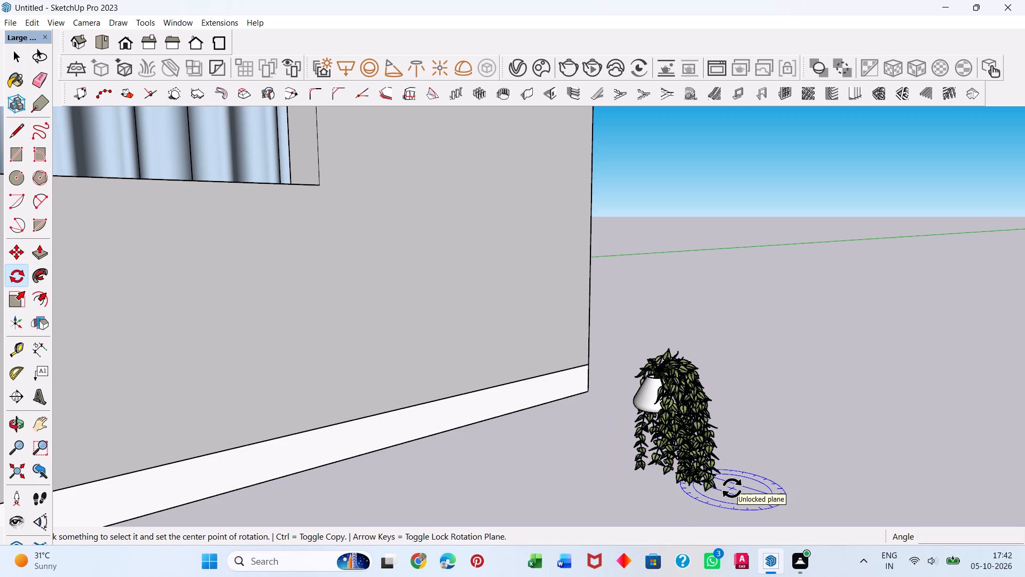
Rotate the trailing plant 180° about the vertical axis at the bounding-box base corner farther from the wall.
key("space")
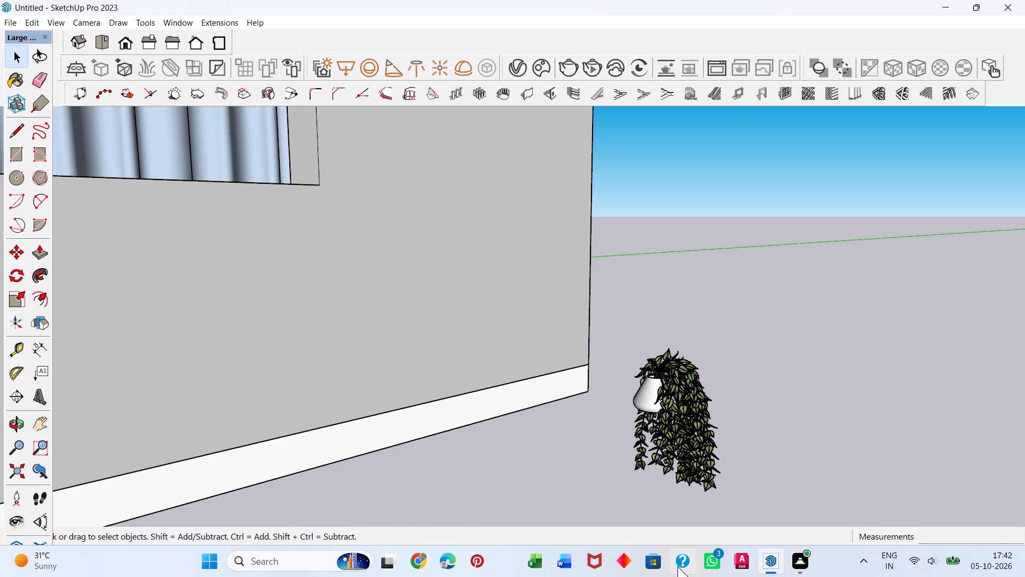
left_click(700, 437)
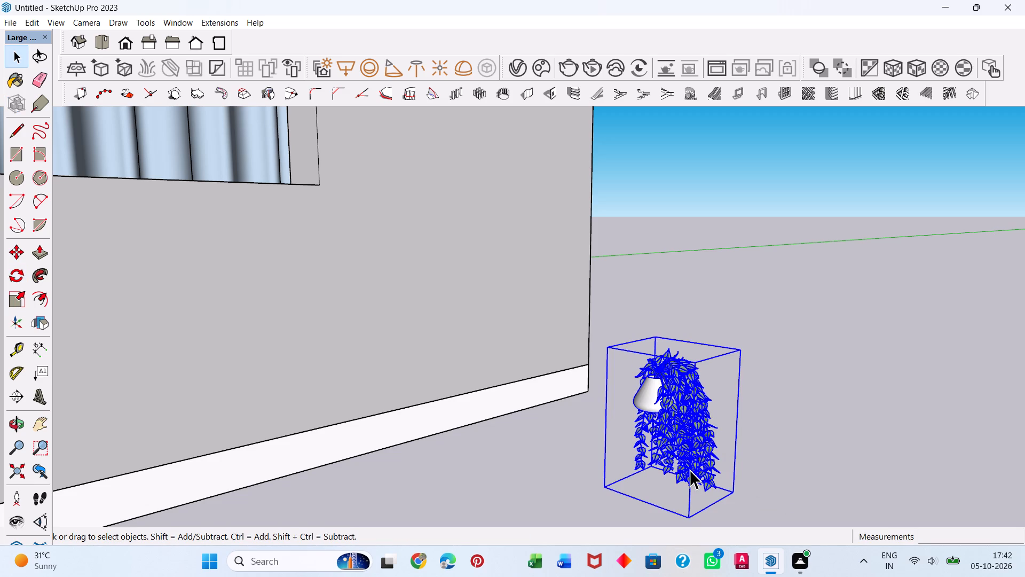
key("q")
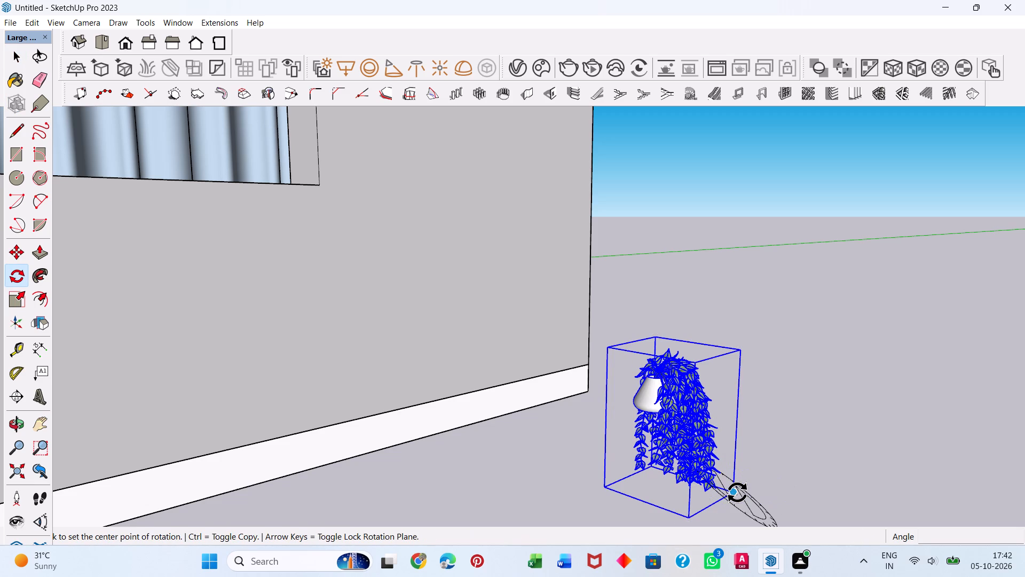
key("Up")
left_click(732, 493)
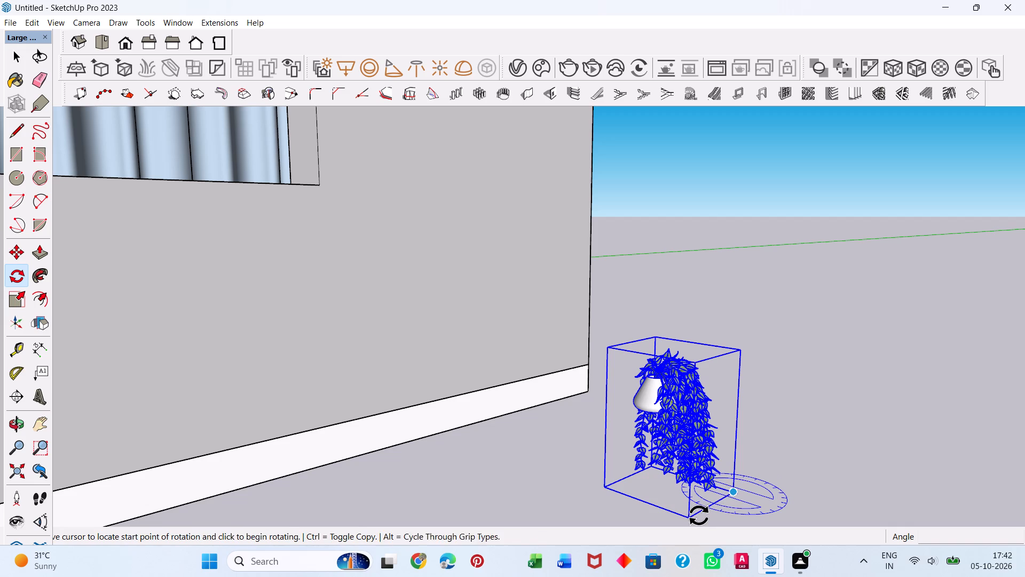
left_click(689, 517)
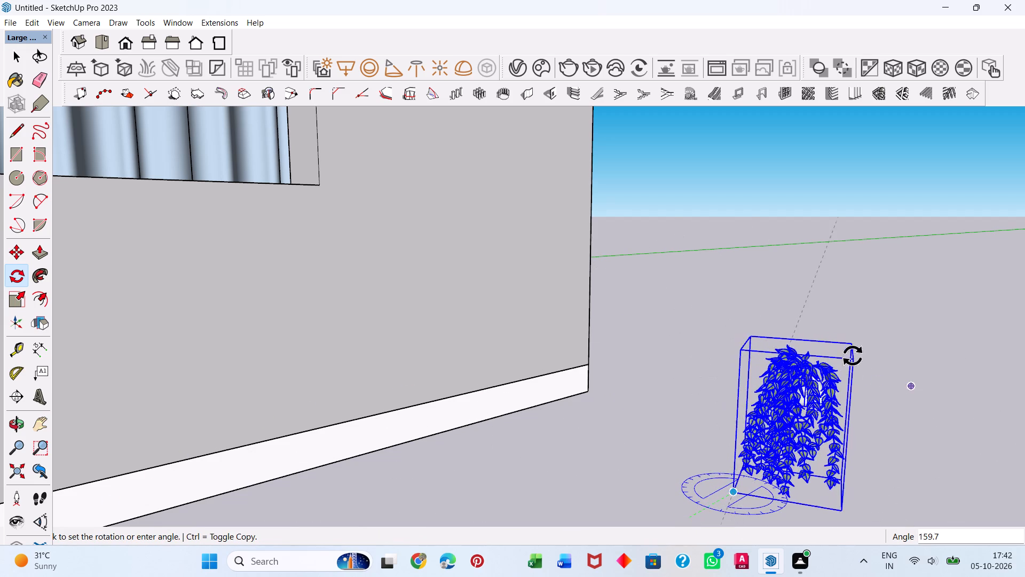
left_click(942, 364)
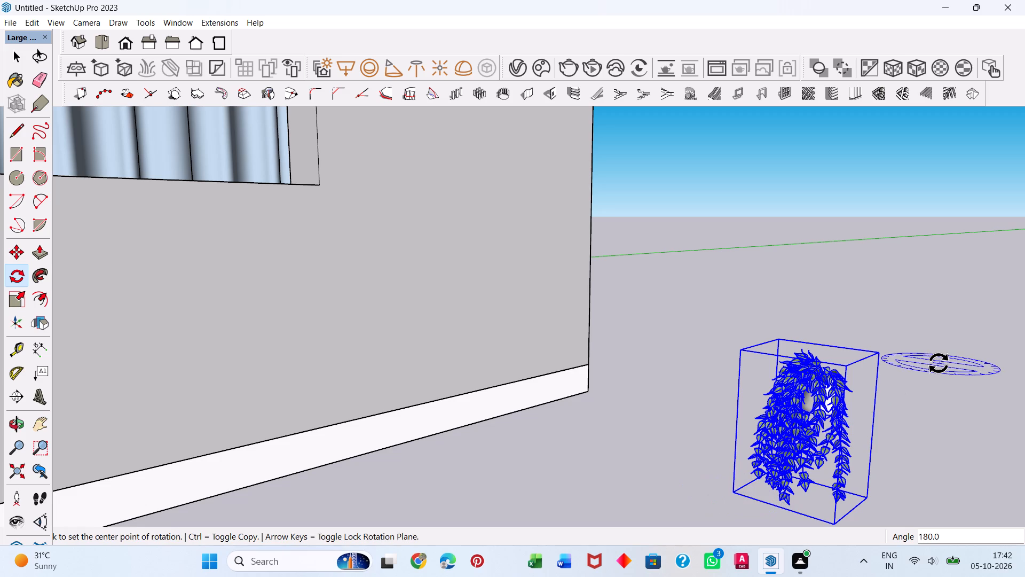
Move the trailing plant by its lower corner about 19' 2" into the room, onto the lower wall shelf beside the stacked books.
key("space")
left_click(806, 458)
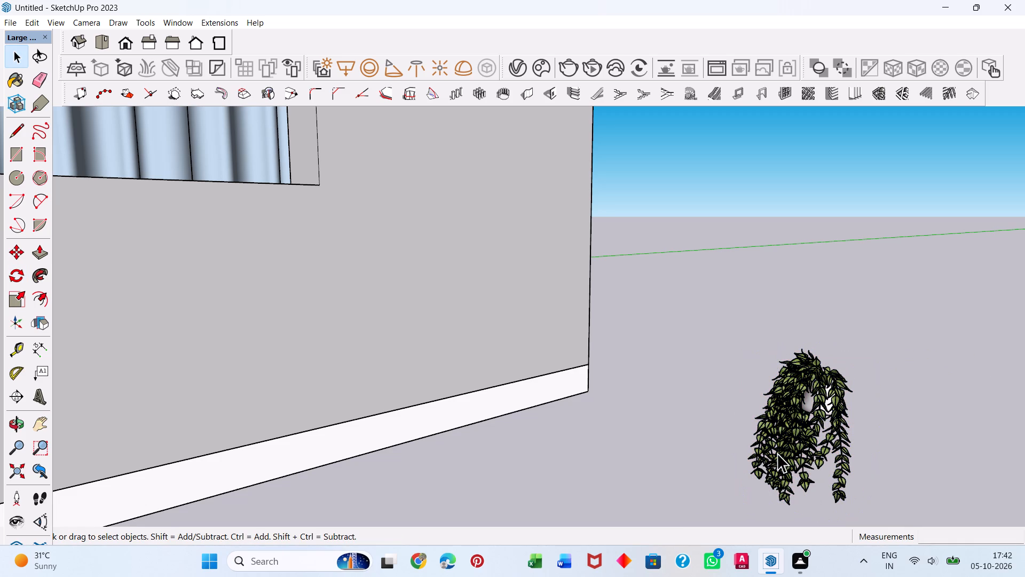
key("m")
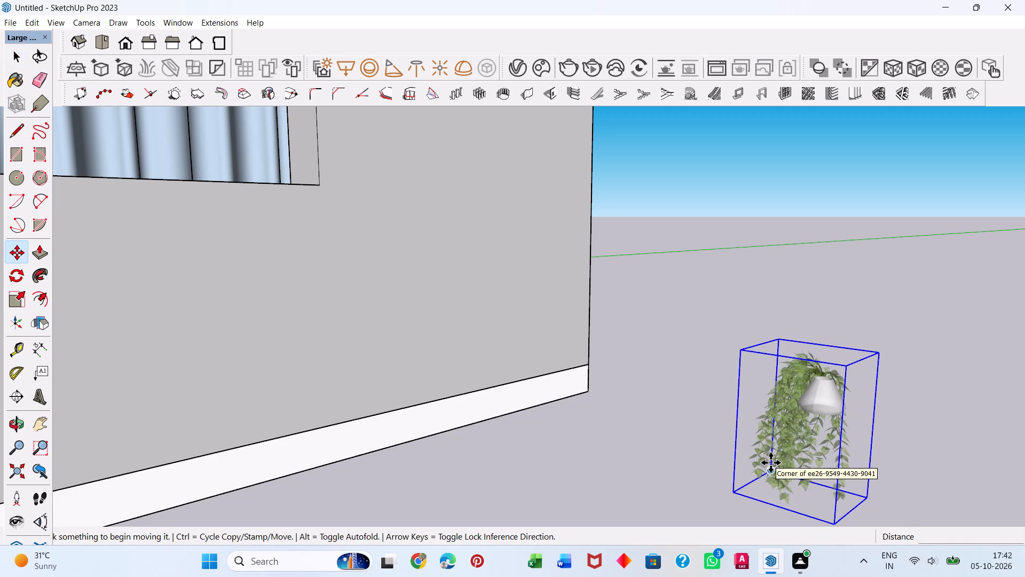
key("m")
left_click(737, 490)
scroll(712, 295, "down", 5)
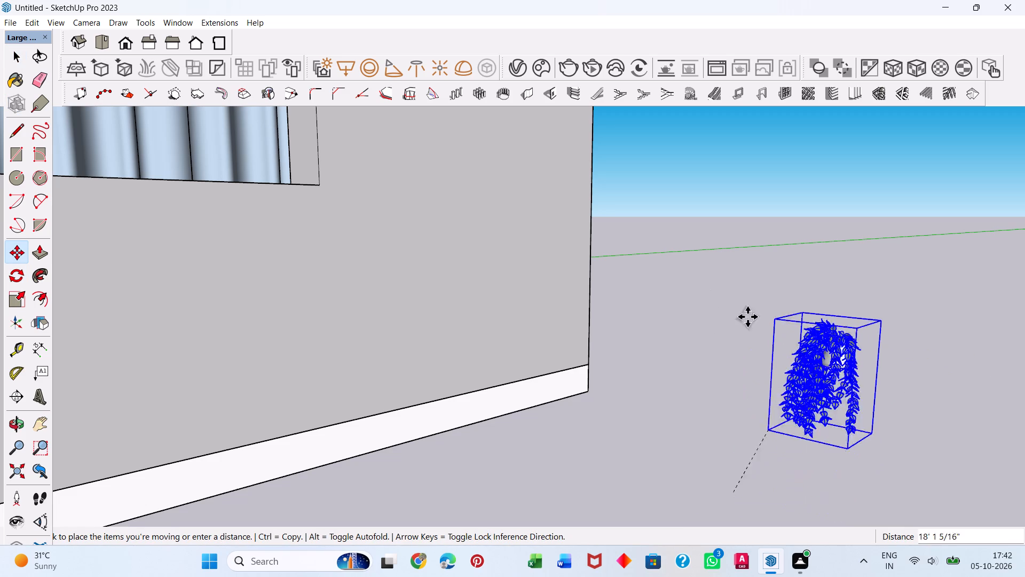
scroll(747, 317, "down", 20)
scroll(747, 317, "down", 20)
scroll(747, 317, "down", 2)
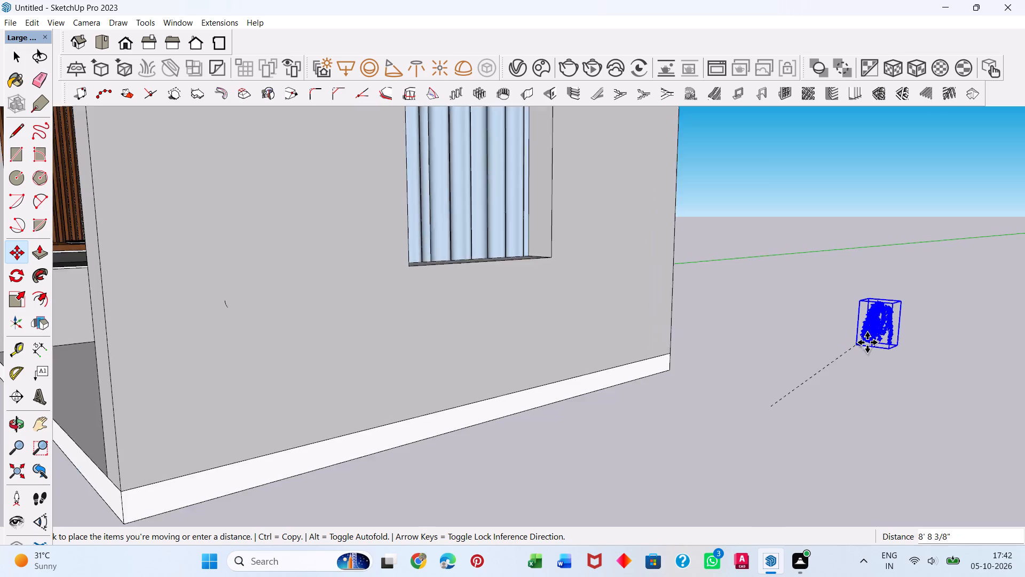
scroll(867, 342, "down", 10)
scroll(320, 192, "up", 12)
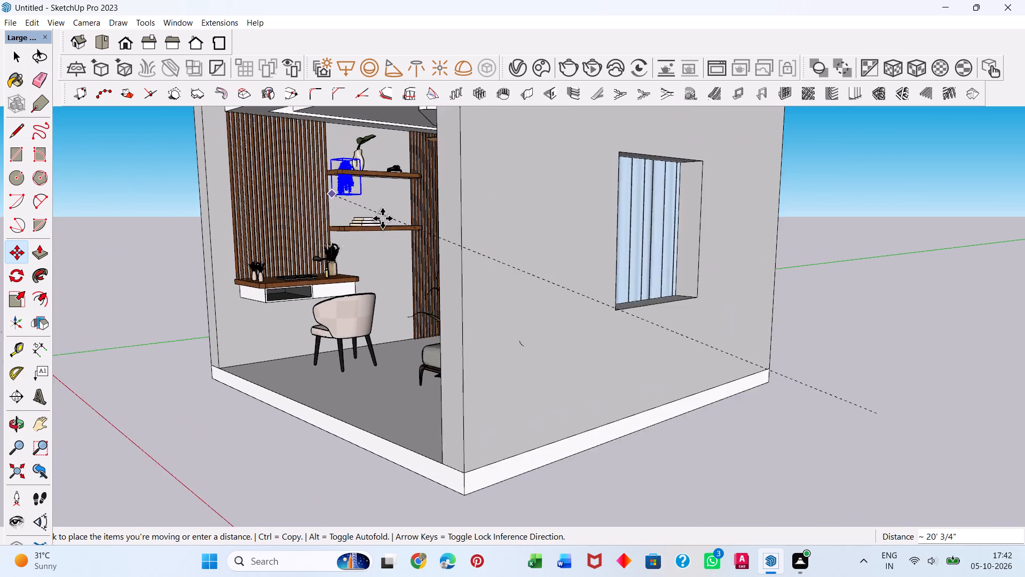
scroll(382, 219, "up", 14)
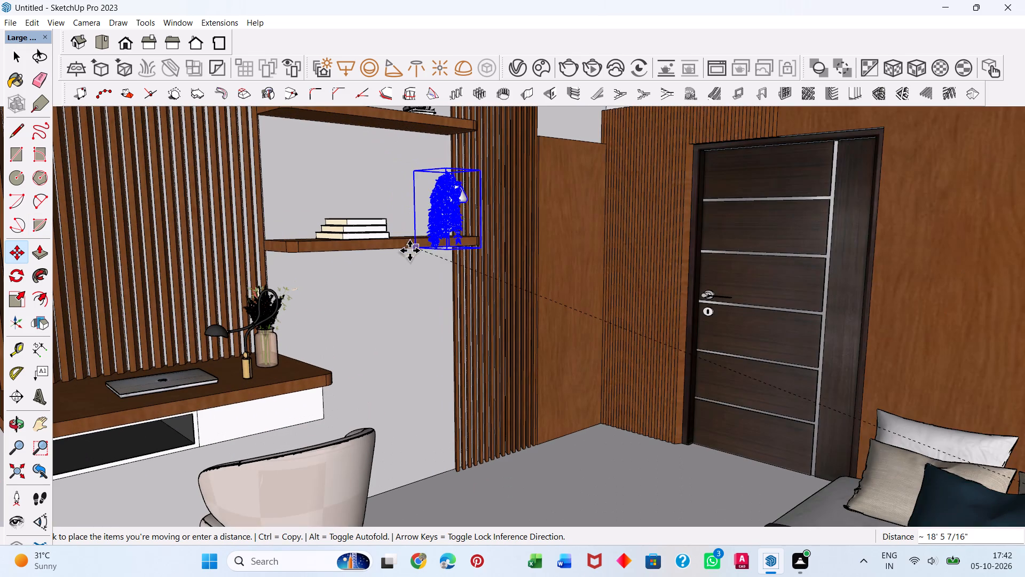
left_click(405, 284)
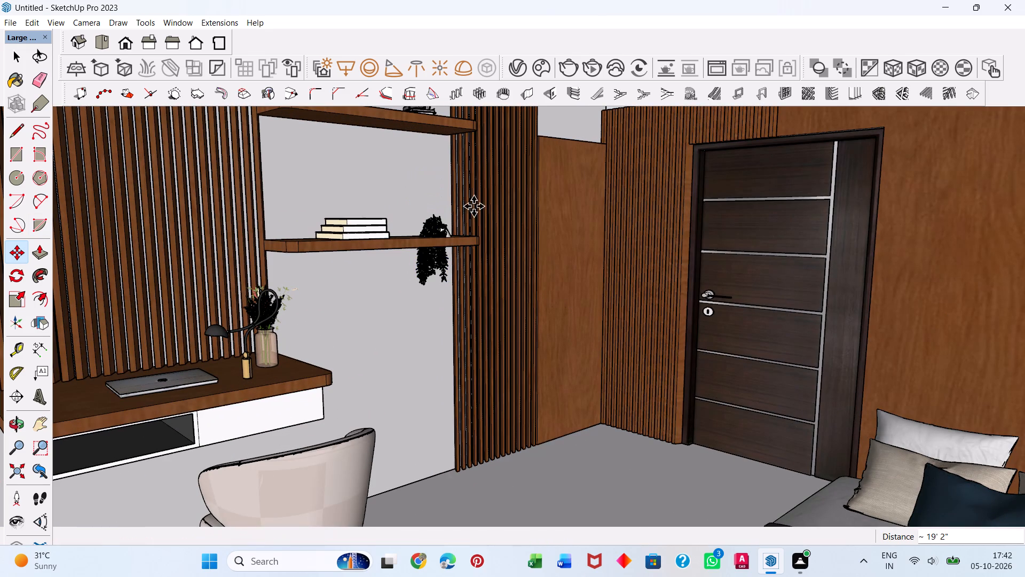
Raise the trailing plant on the lower wall shelf by about 1 7/16" so its pot clears the shelf top.
scroll(435, 261, "up", 20)
scroll(435, 261, "up", 9)
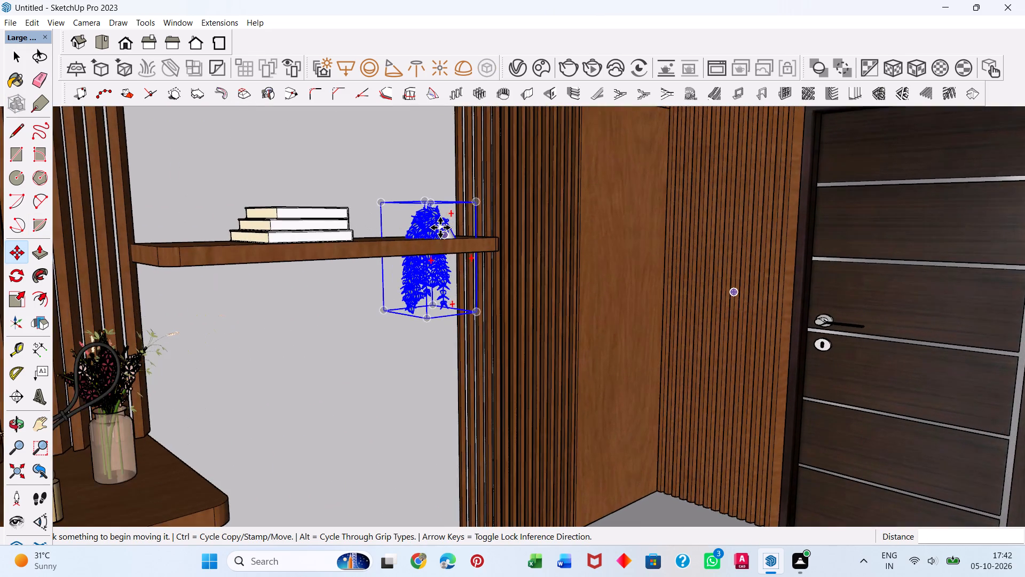
scroll(440, 228, "up", 20)
middle_click_drag(436, 255, 450, 306)
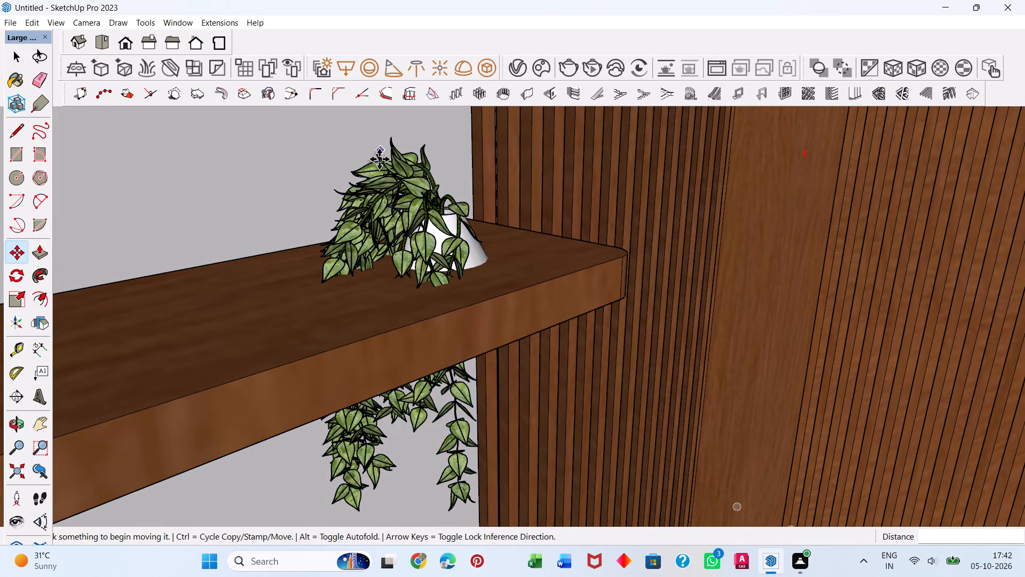
left_click(380, 152)
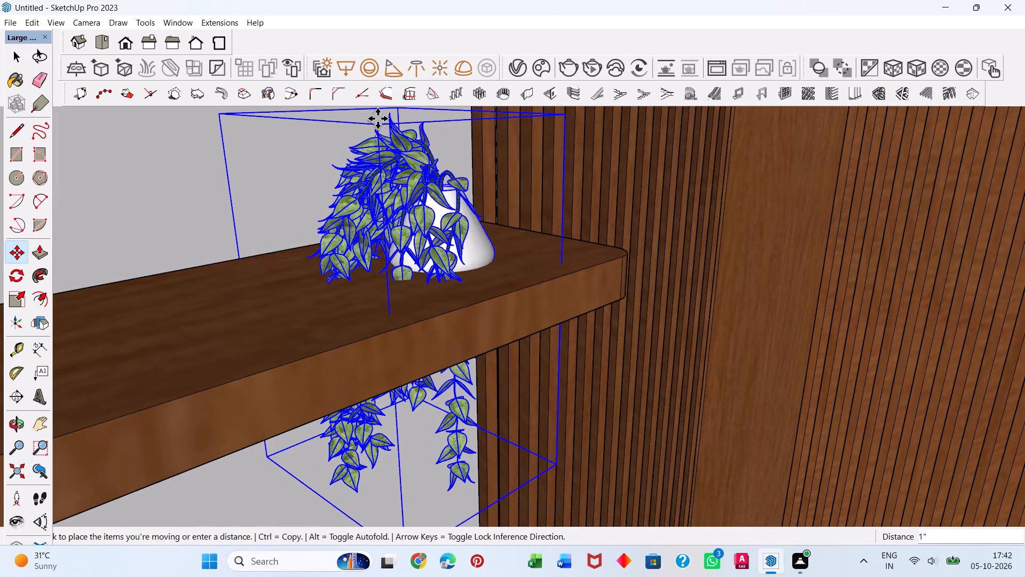
left_click(377, 118)
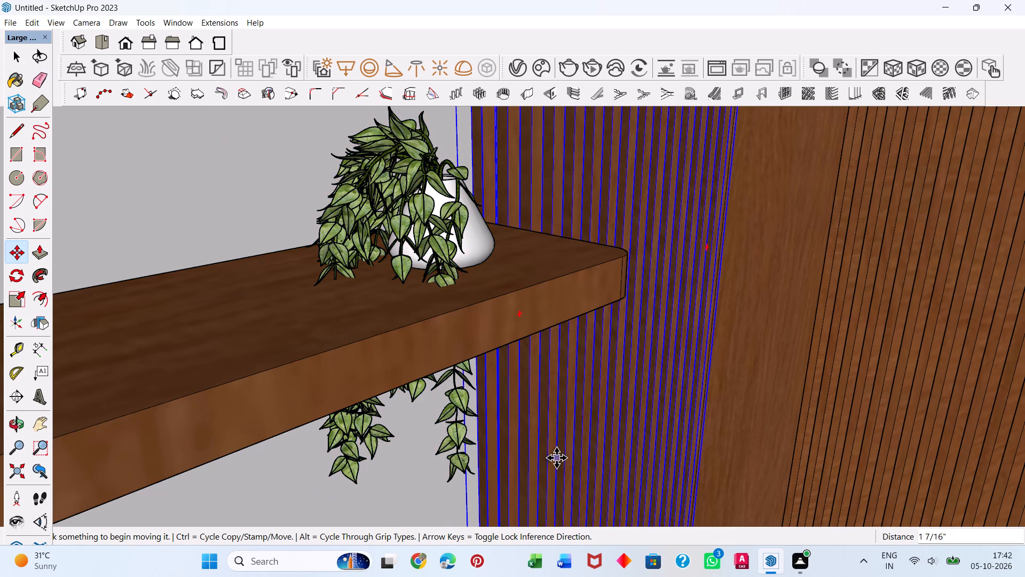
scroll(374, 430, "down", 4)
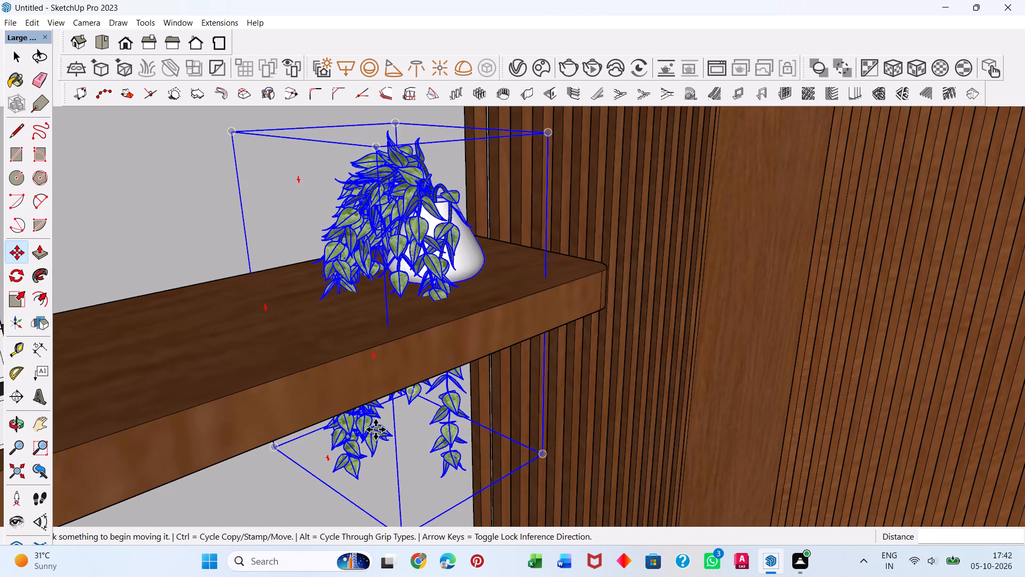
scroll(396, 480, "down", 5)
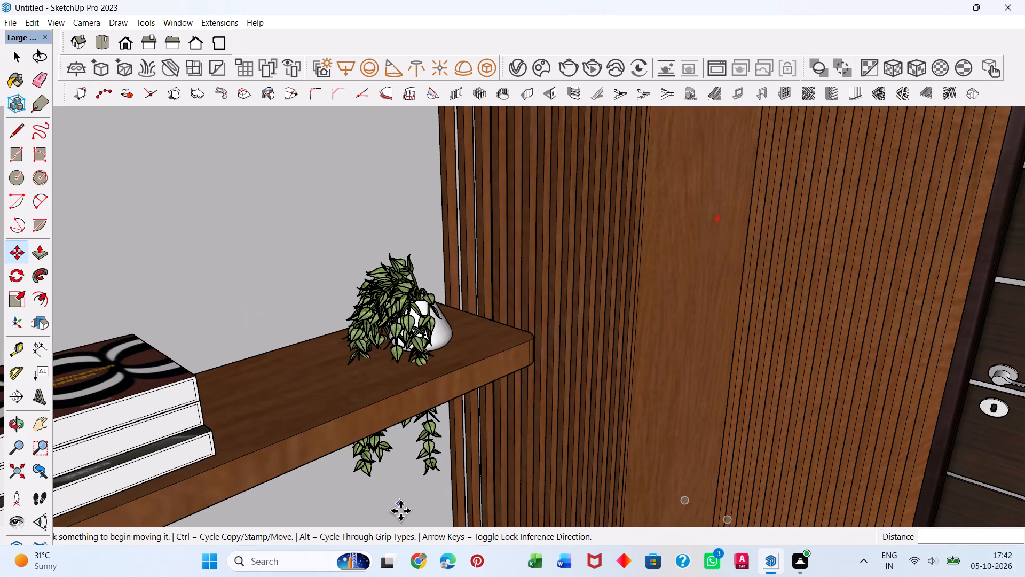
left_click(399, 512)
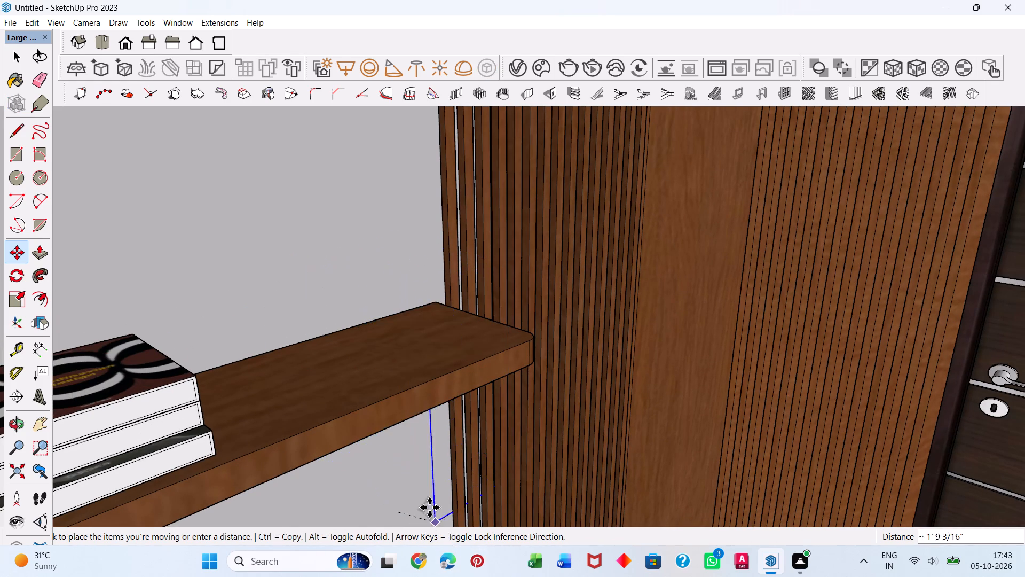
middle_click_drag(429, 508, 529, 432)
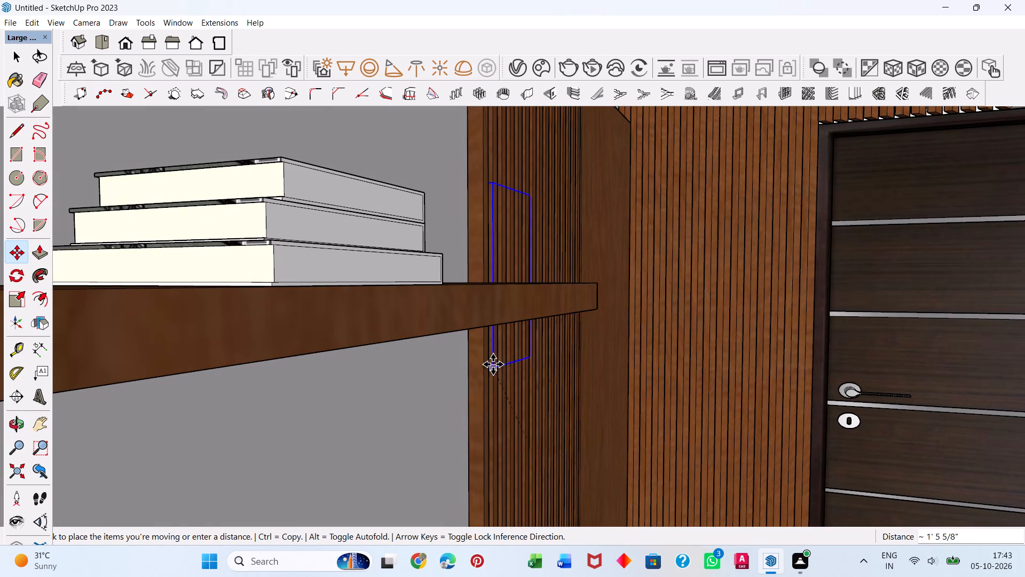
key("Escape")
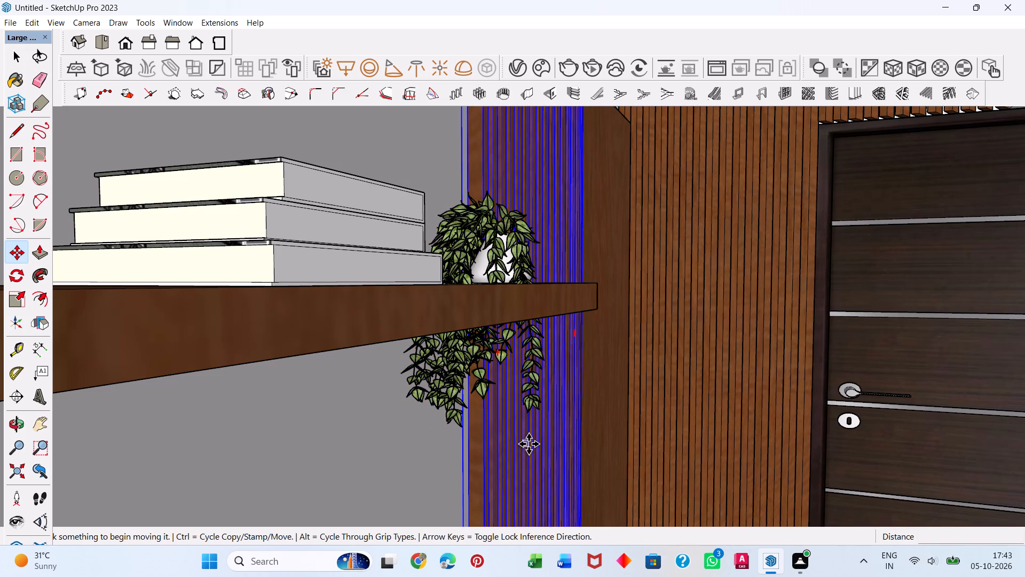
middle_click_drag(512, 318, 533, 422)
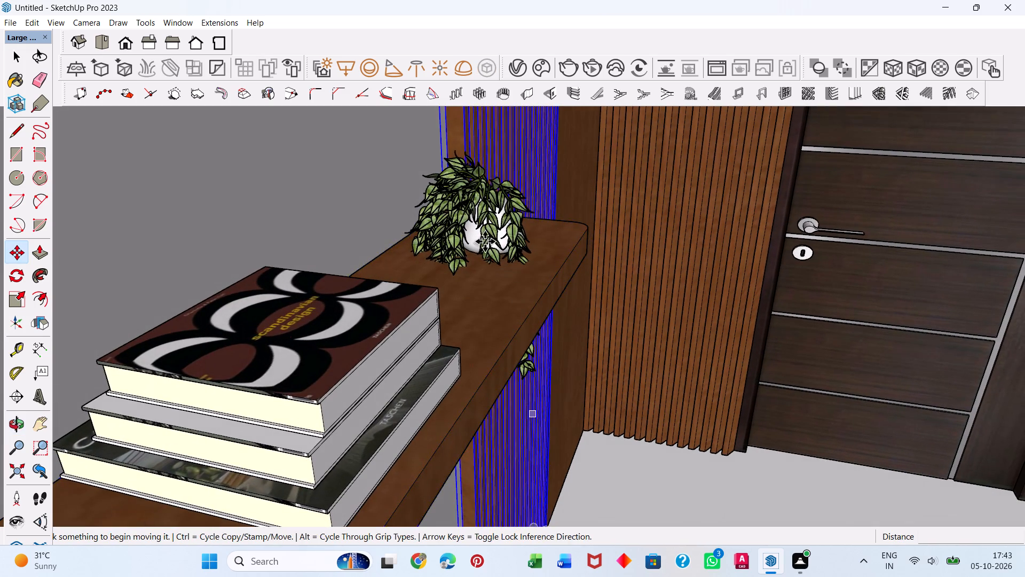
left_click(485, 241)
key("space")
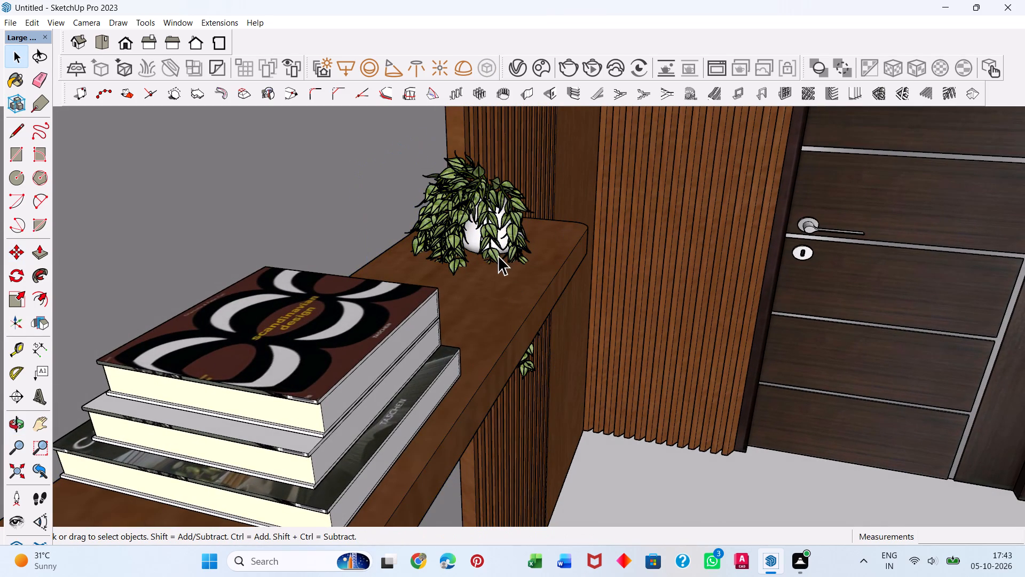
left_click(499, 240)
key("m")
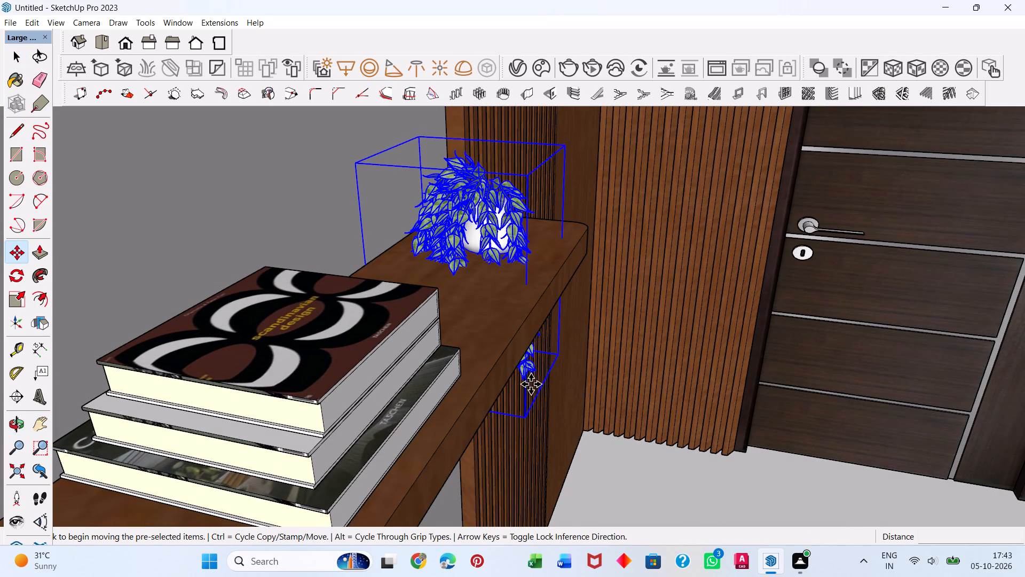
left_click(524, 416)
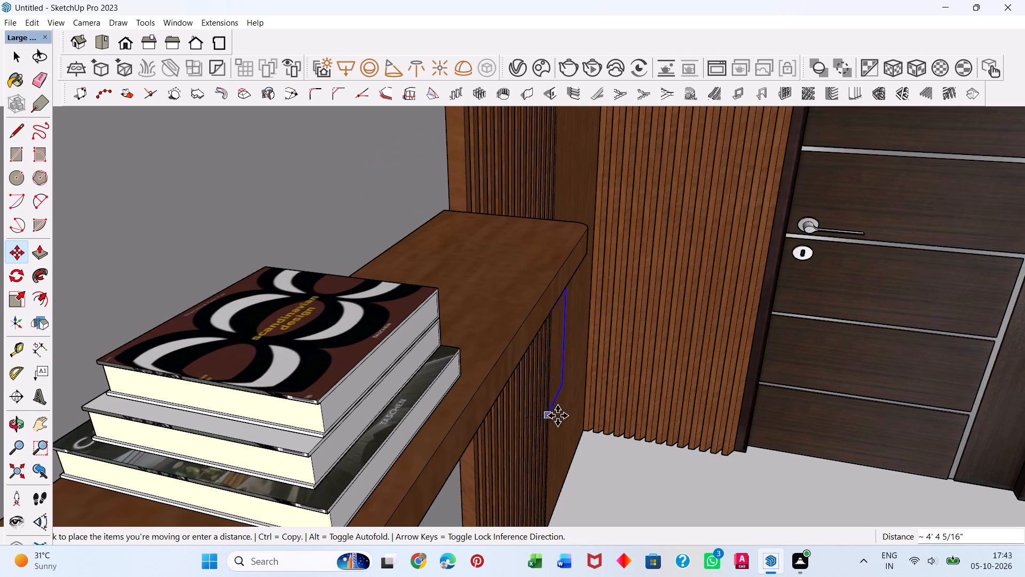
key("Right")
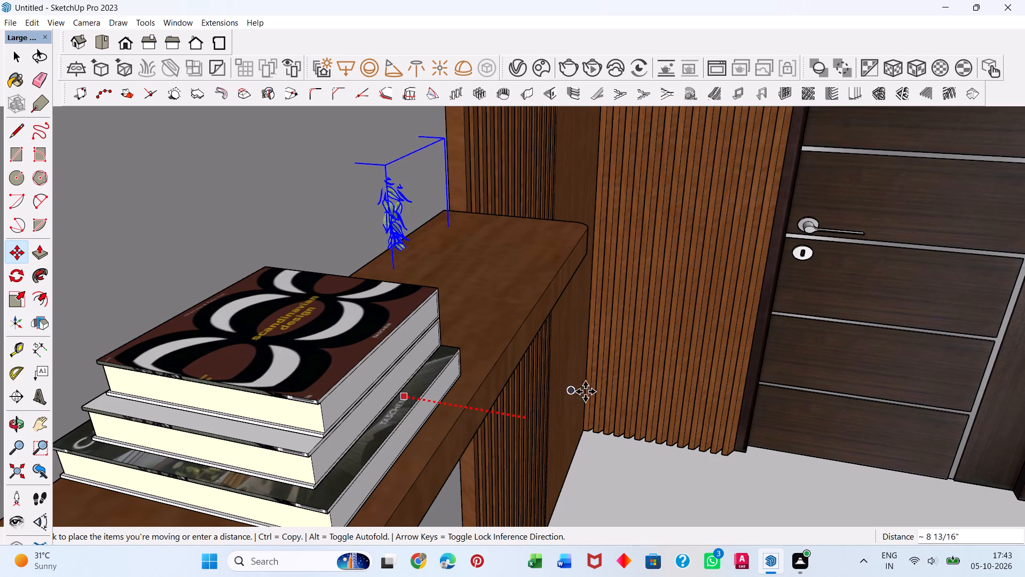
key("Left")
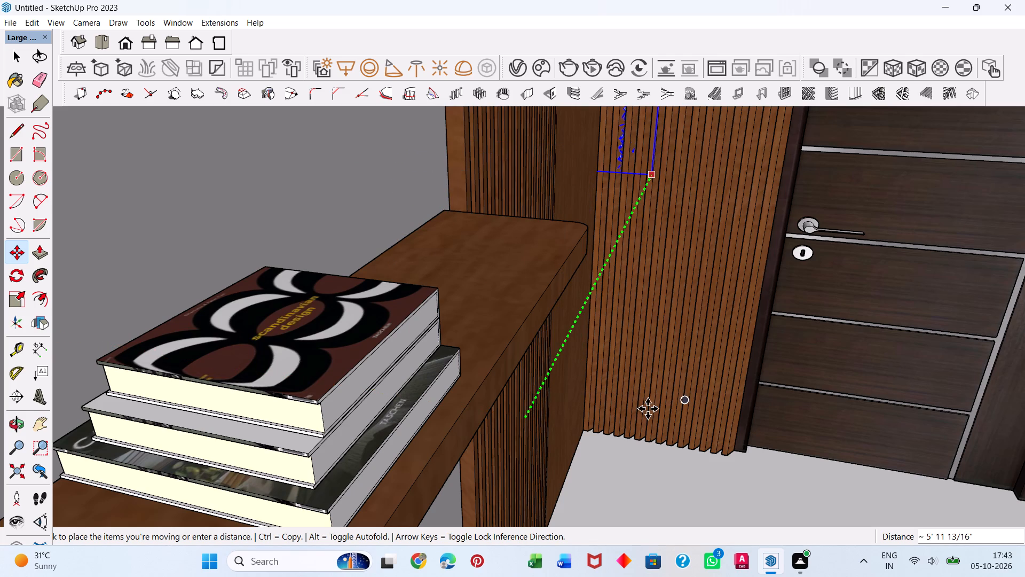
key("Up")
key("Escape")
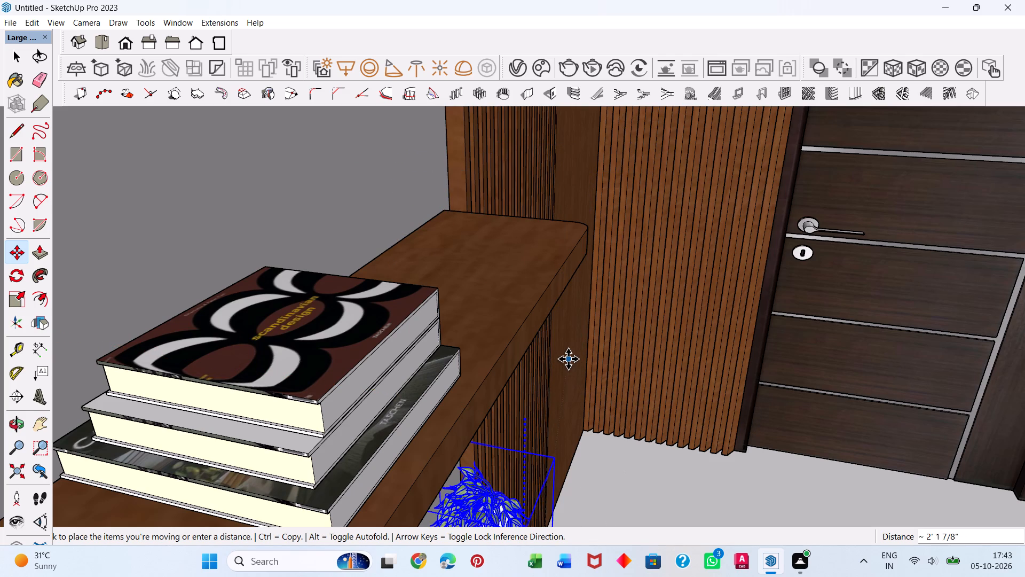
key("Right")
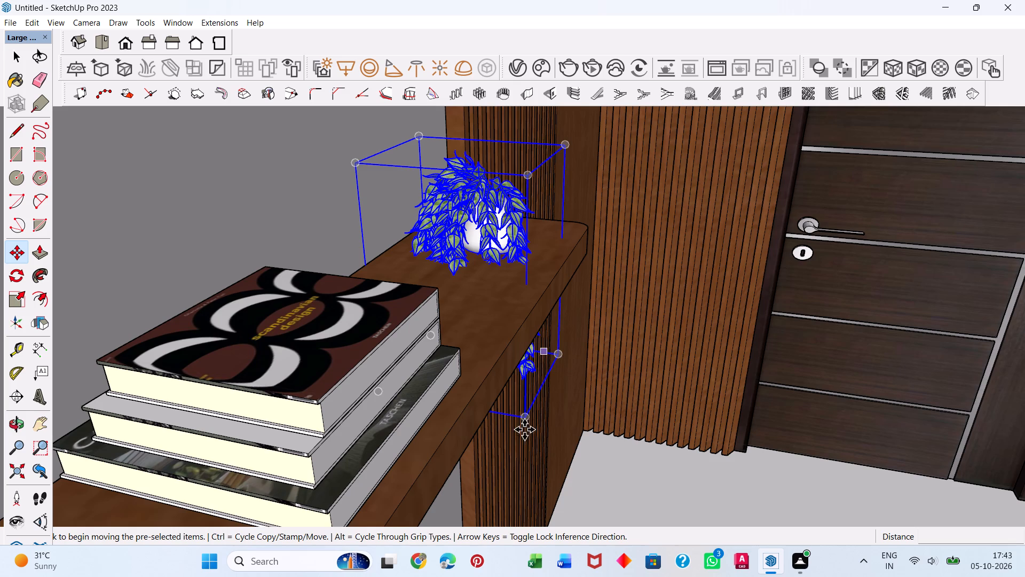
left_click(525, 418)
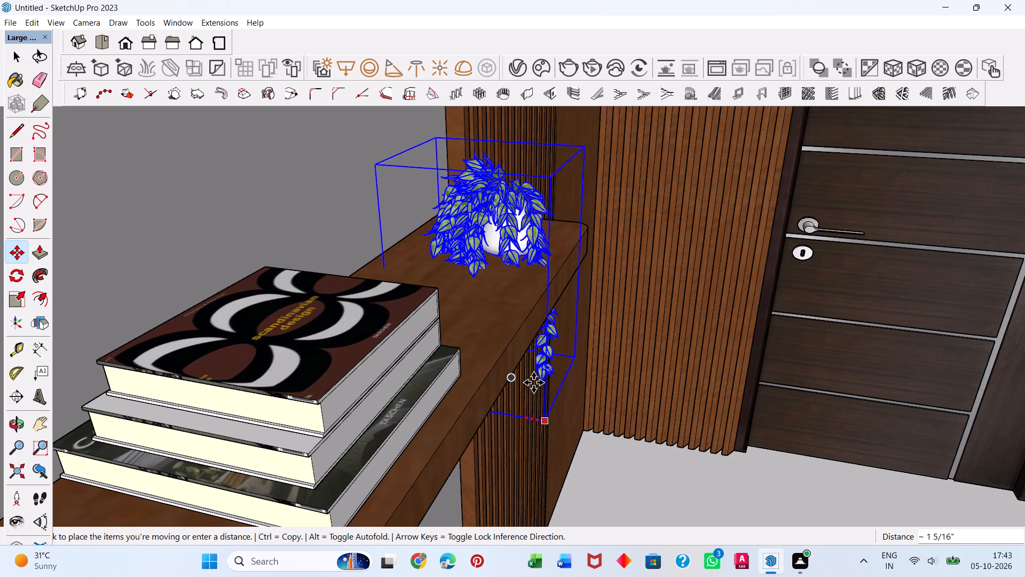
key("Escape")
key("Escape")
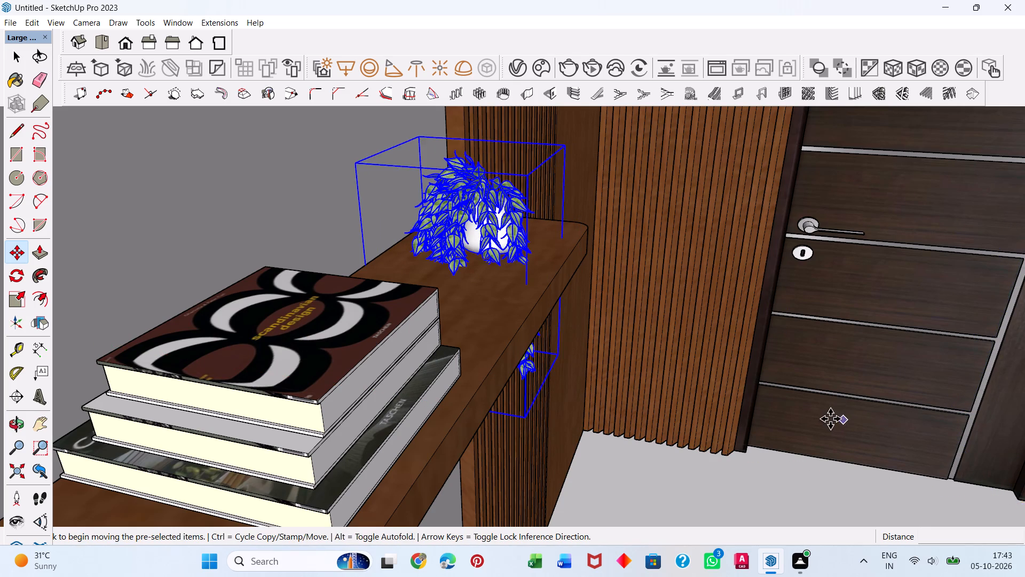
Move the trailing plant by its pot about 4 5/8" toward the shelf's front edge so the vines hang over it.
left_click(476, 236)
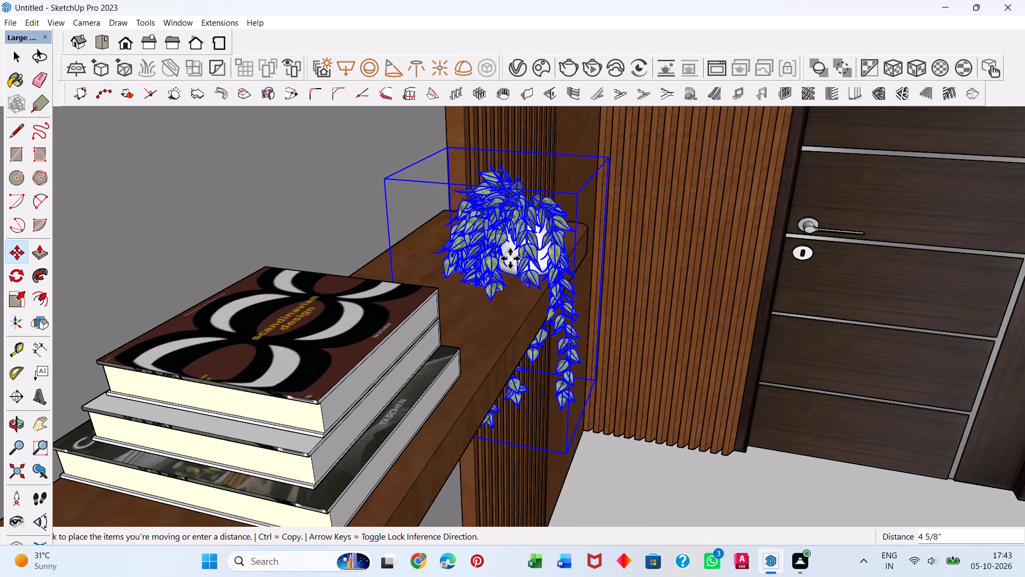
left_click(510, 259)
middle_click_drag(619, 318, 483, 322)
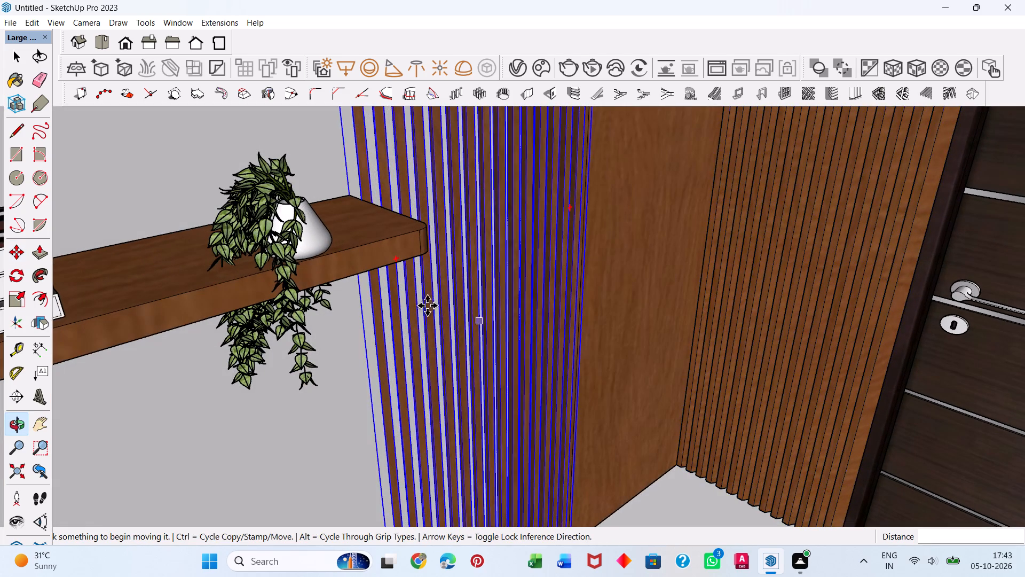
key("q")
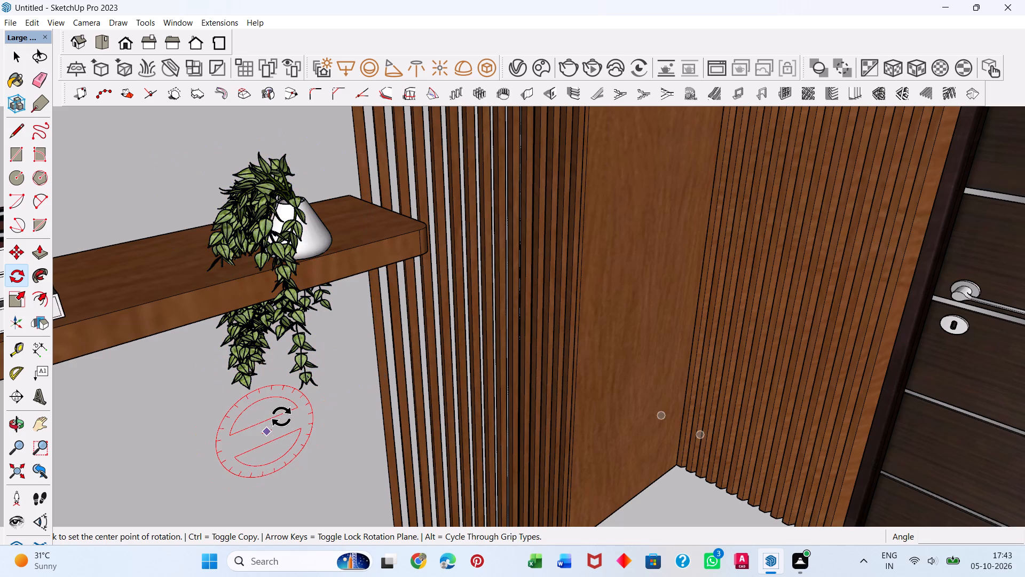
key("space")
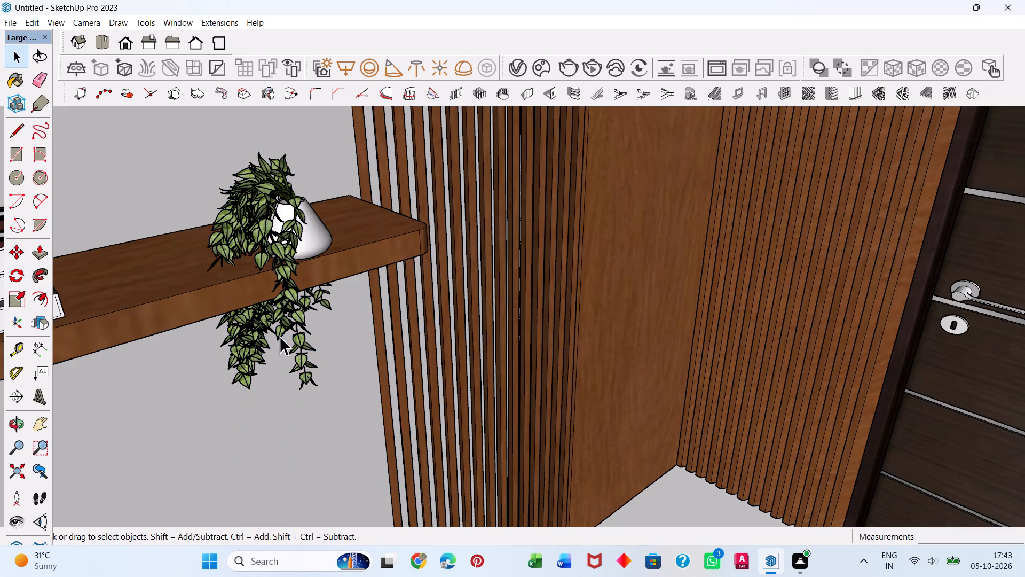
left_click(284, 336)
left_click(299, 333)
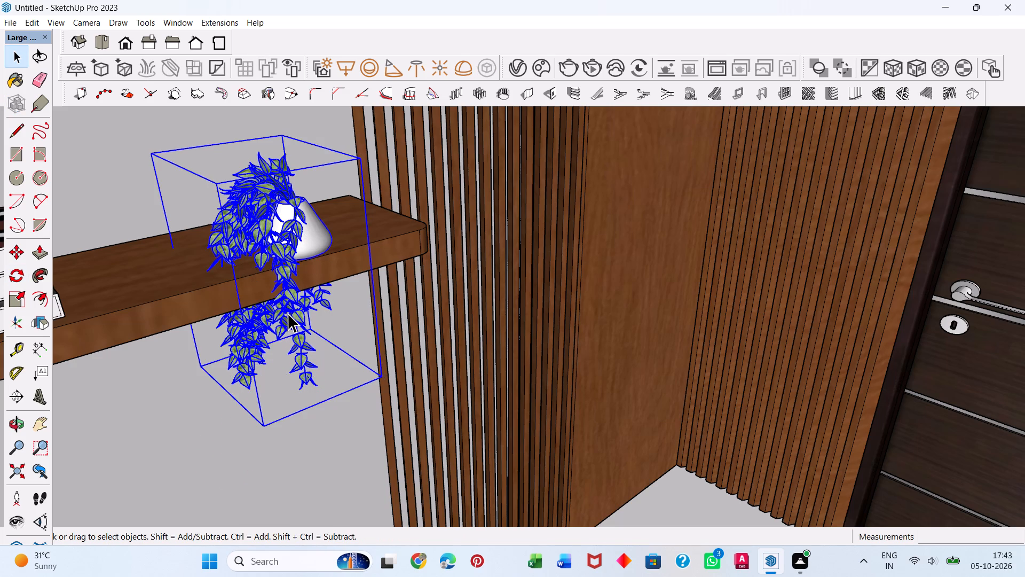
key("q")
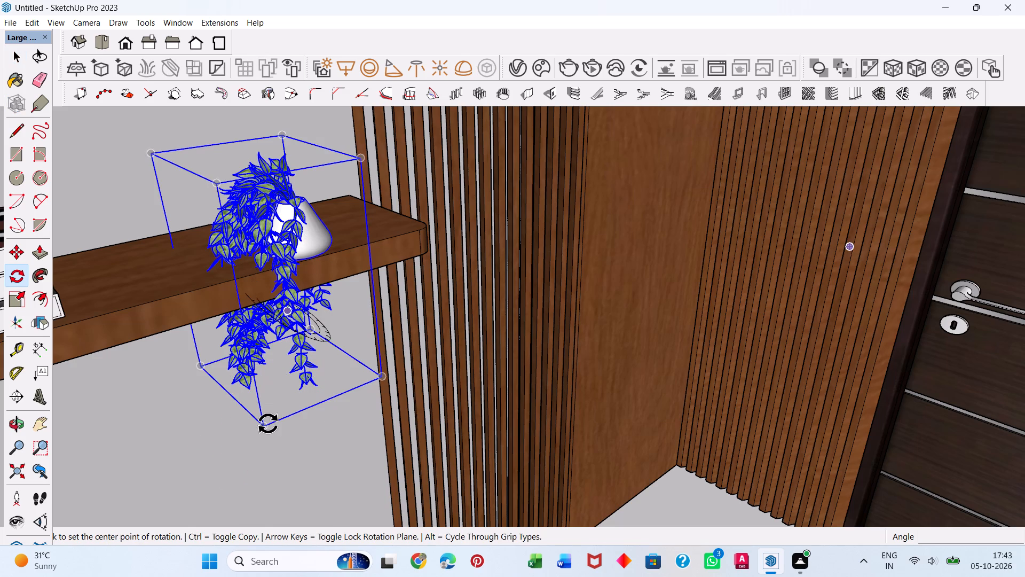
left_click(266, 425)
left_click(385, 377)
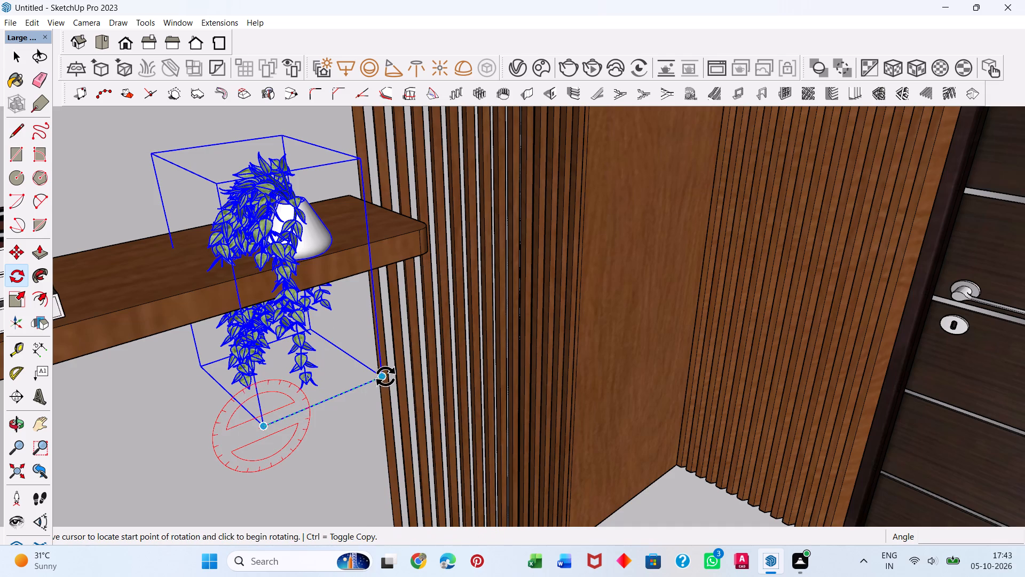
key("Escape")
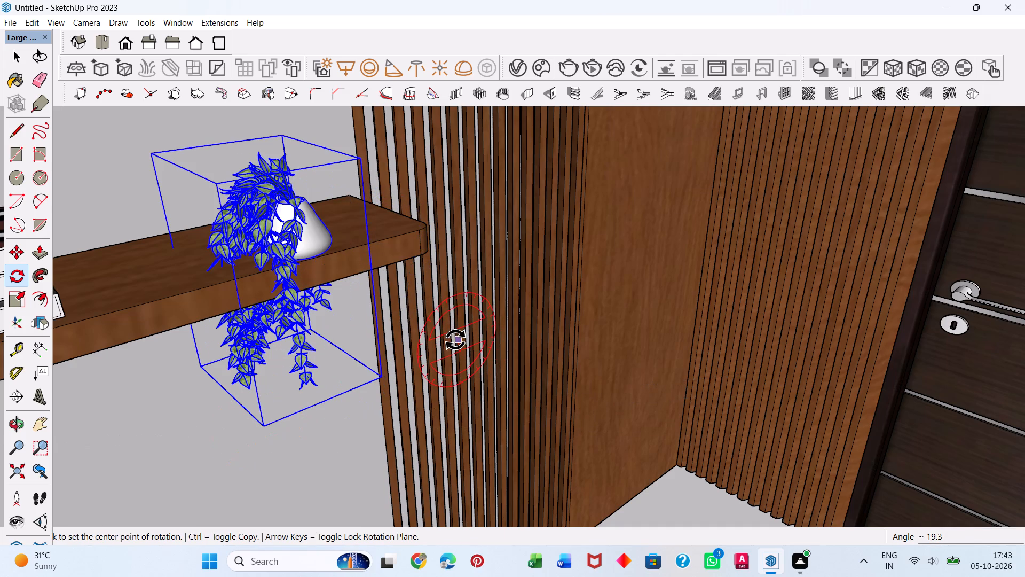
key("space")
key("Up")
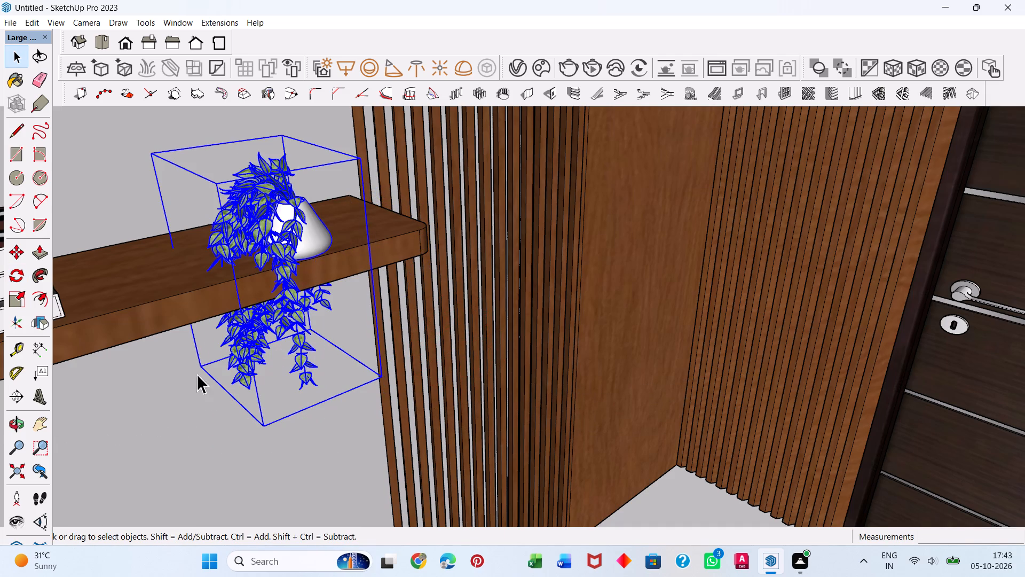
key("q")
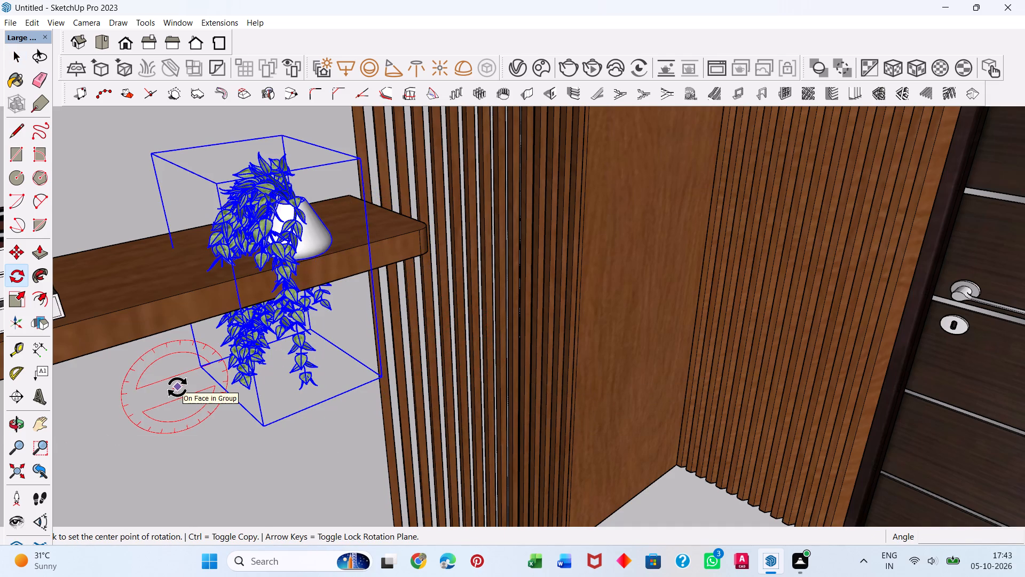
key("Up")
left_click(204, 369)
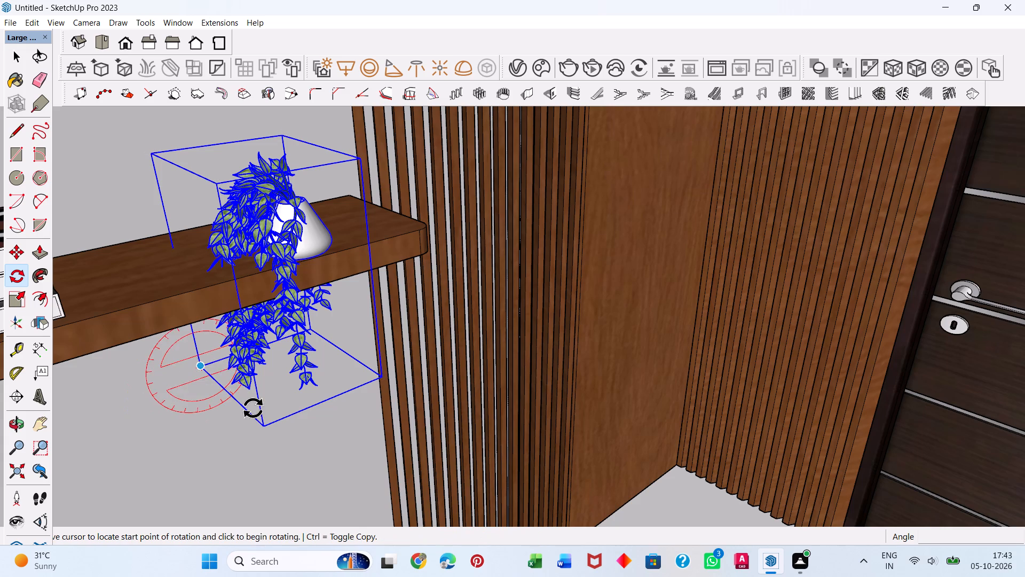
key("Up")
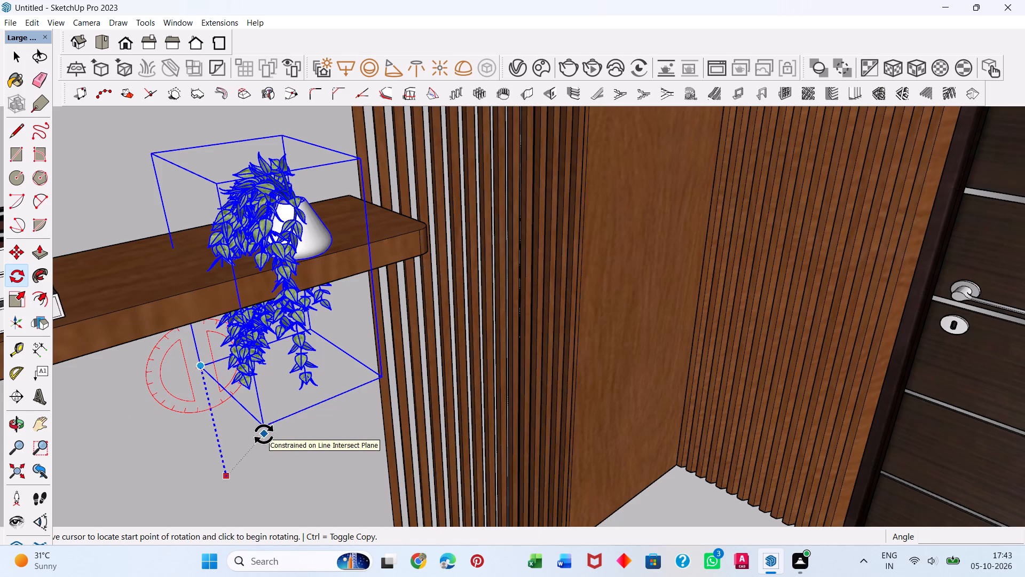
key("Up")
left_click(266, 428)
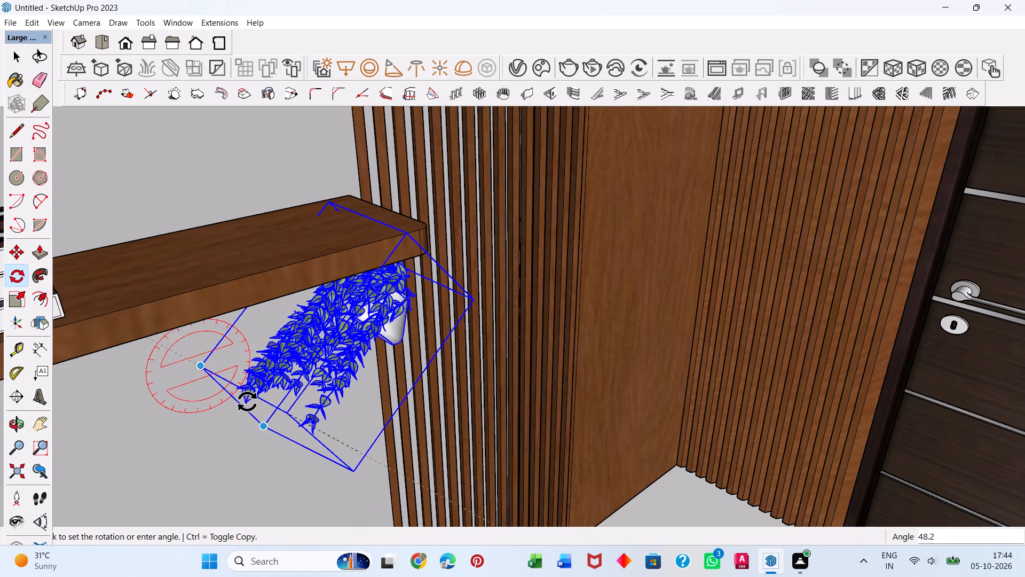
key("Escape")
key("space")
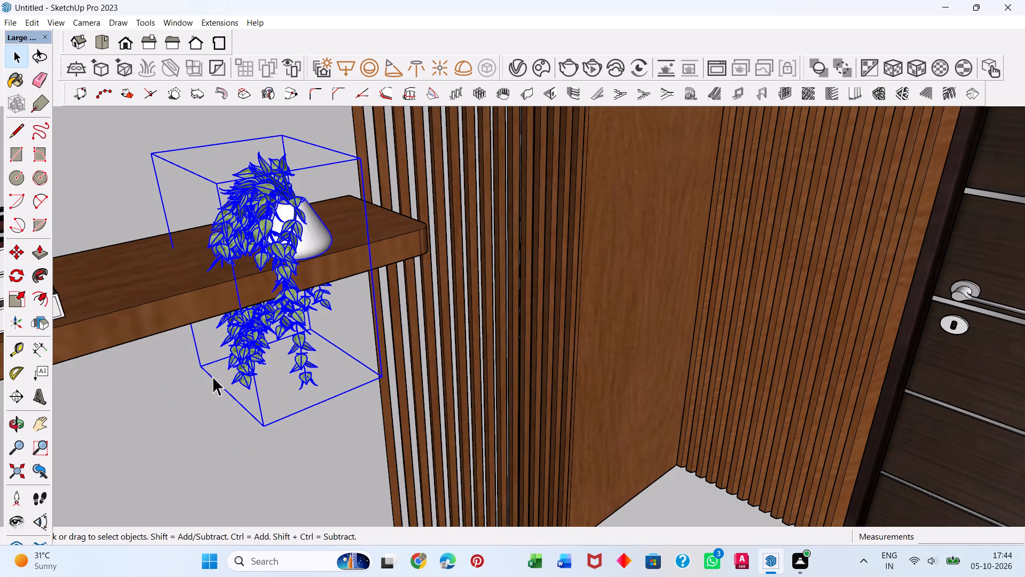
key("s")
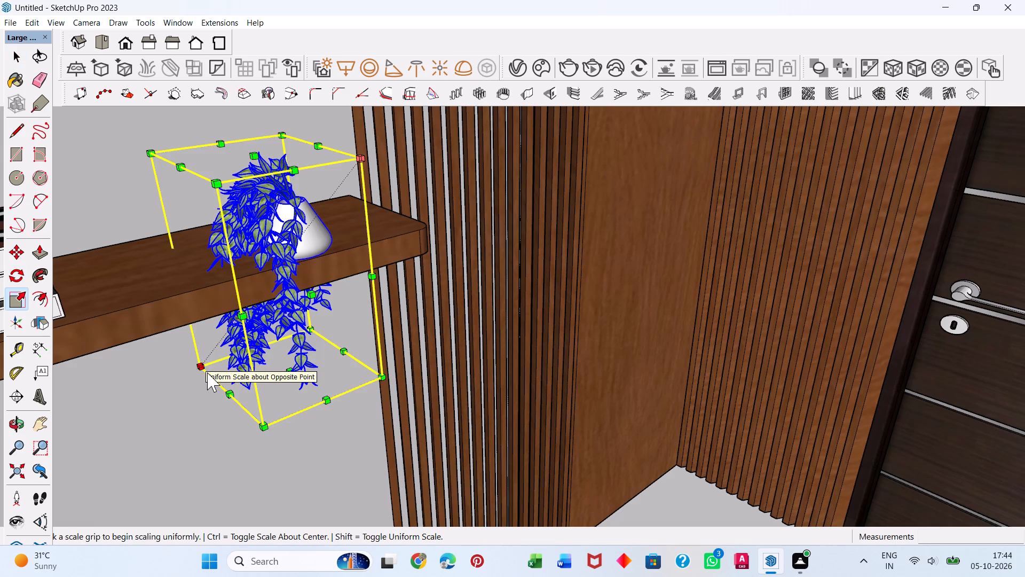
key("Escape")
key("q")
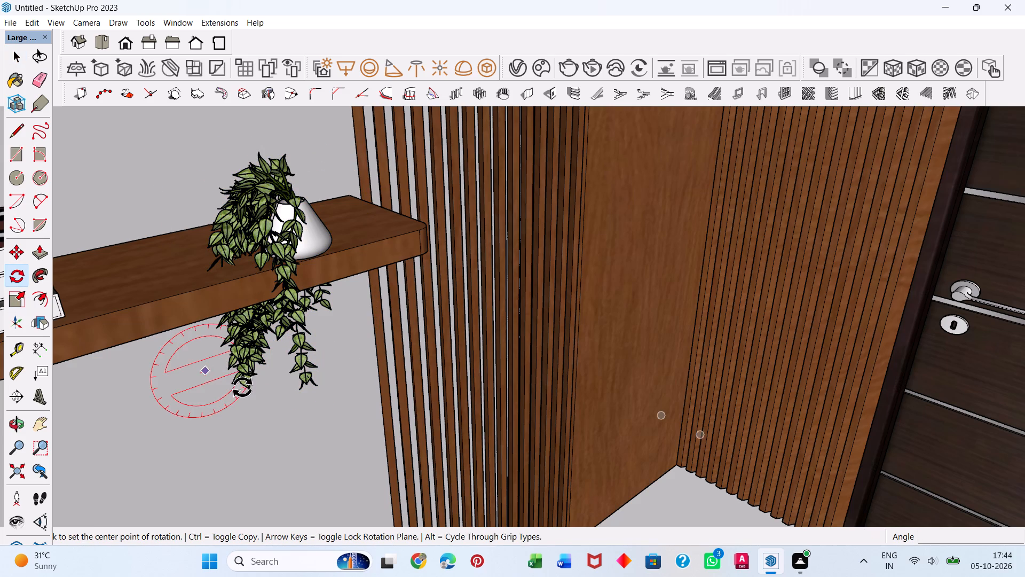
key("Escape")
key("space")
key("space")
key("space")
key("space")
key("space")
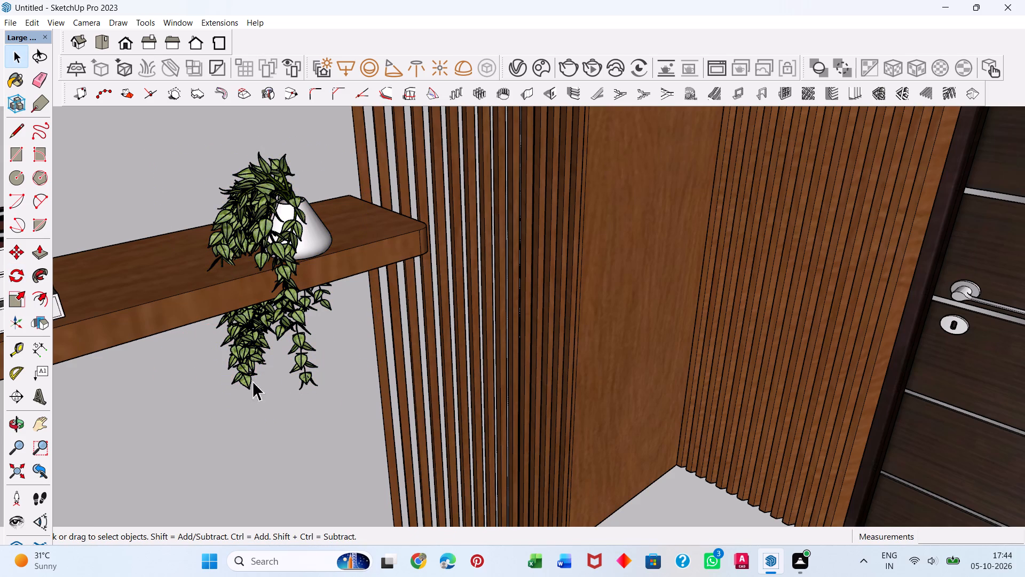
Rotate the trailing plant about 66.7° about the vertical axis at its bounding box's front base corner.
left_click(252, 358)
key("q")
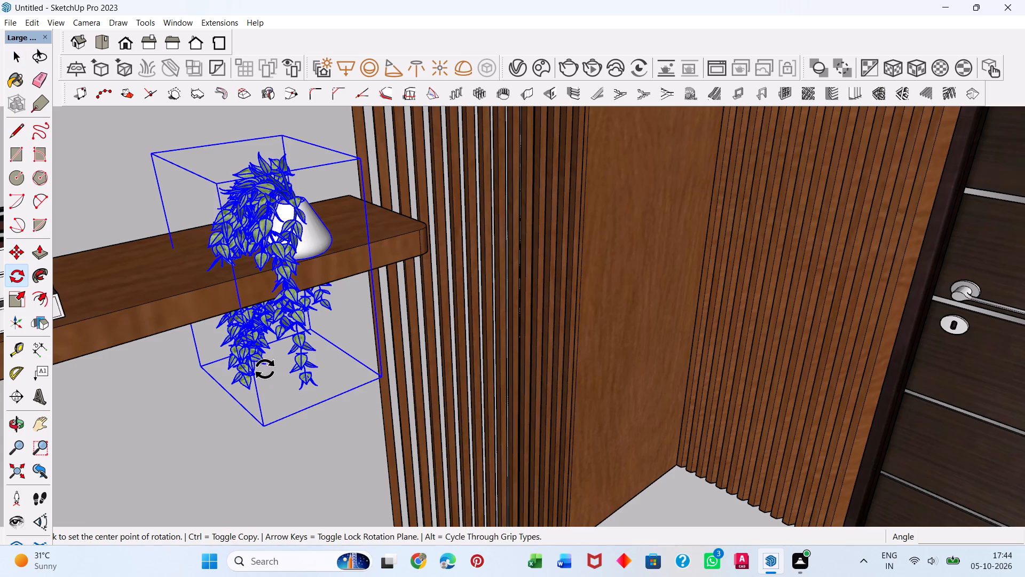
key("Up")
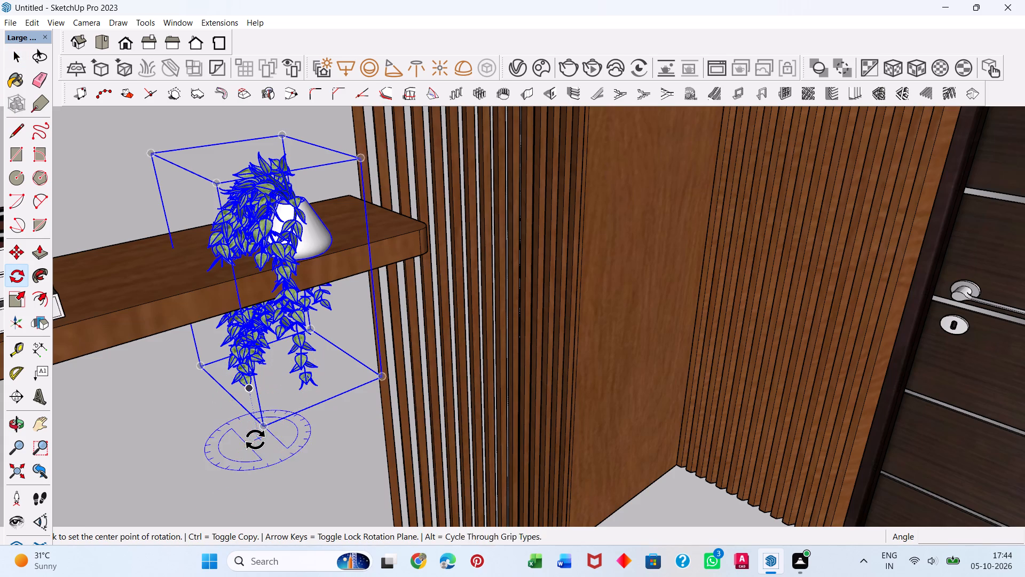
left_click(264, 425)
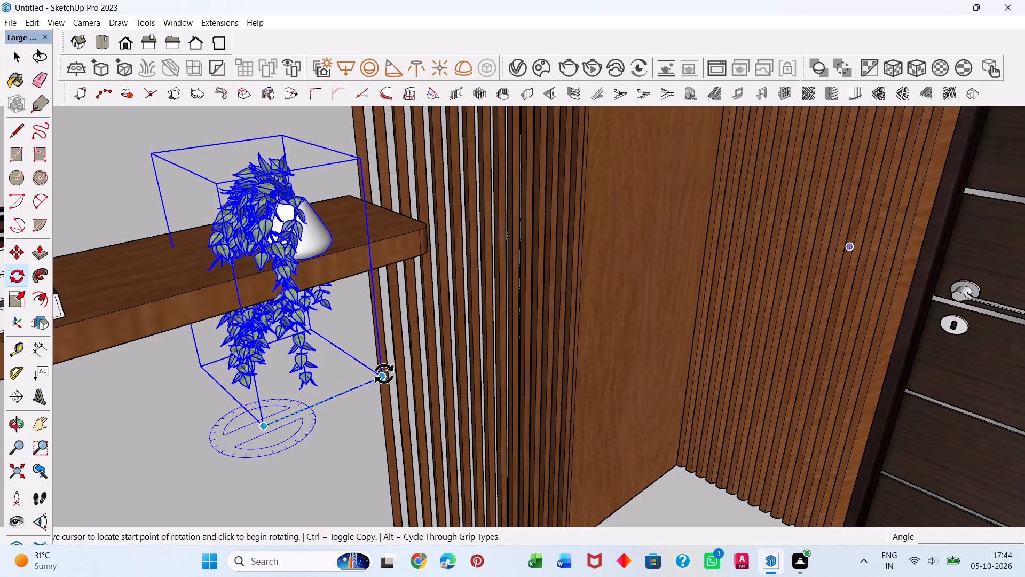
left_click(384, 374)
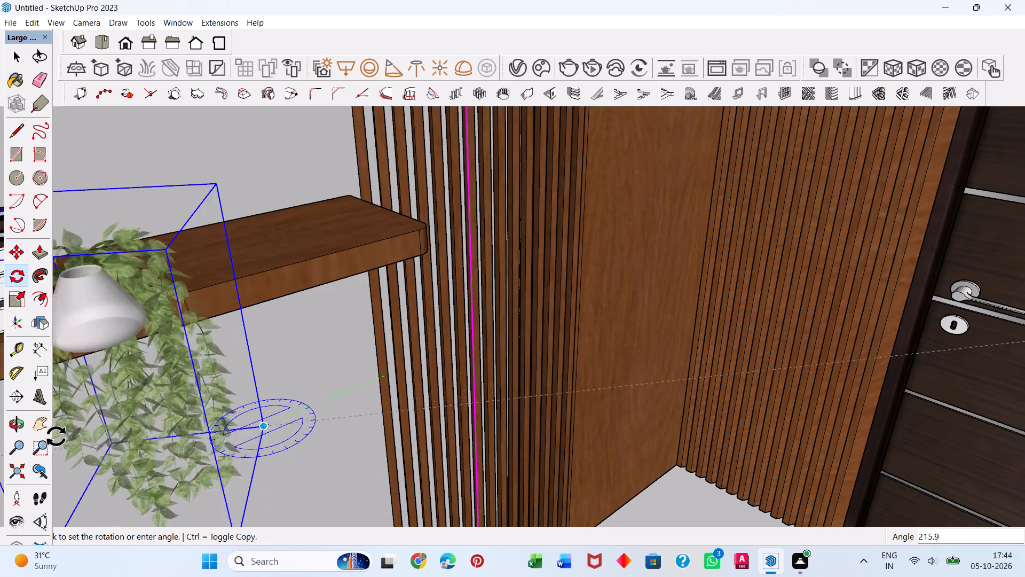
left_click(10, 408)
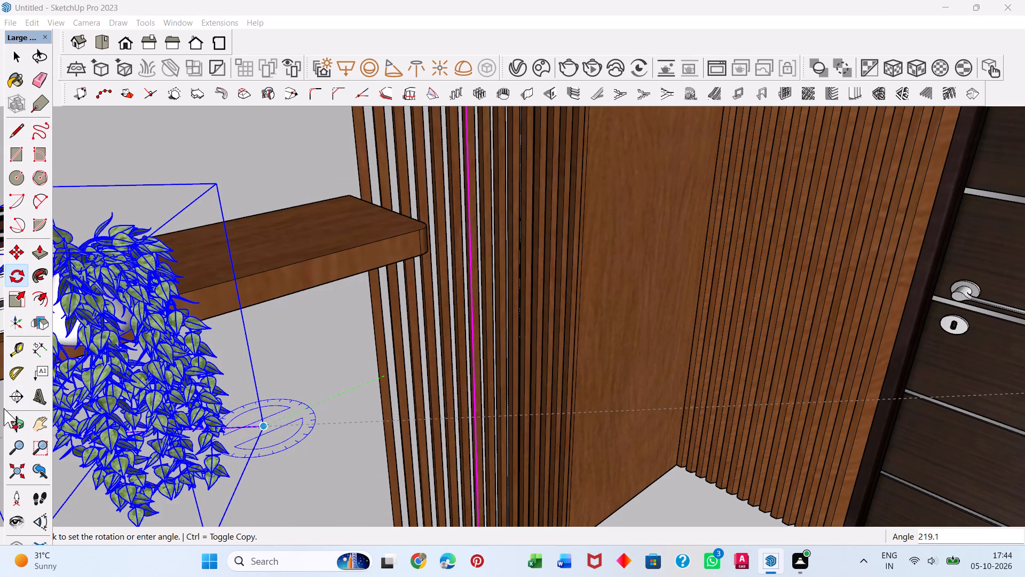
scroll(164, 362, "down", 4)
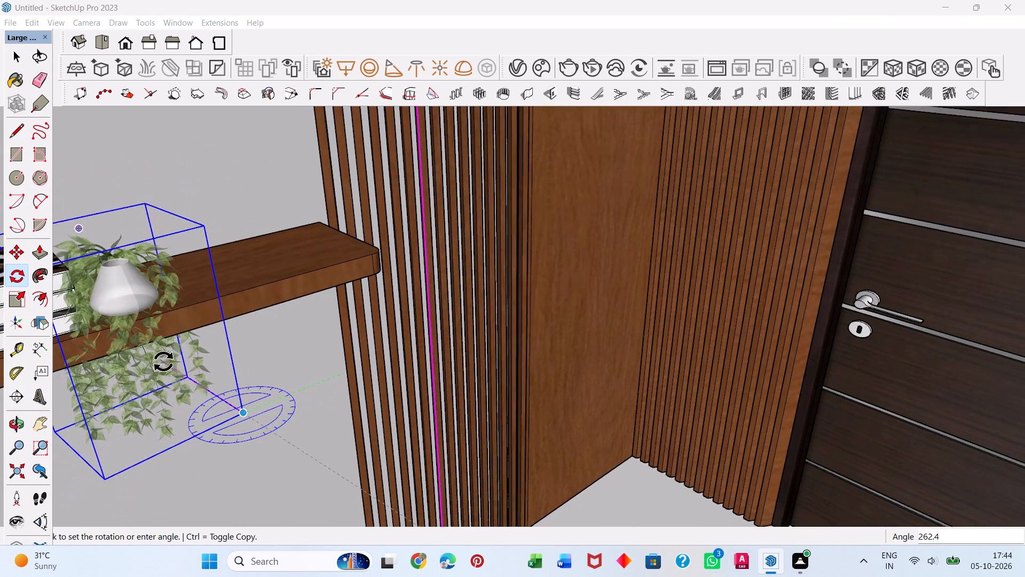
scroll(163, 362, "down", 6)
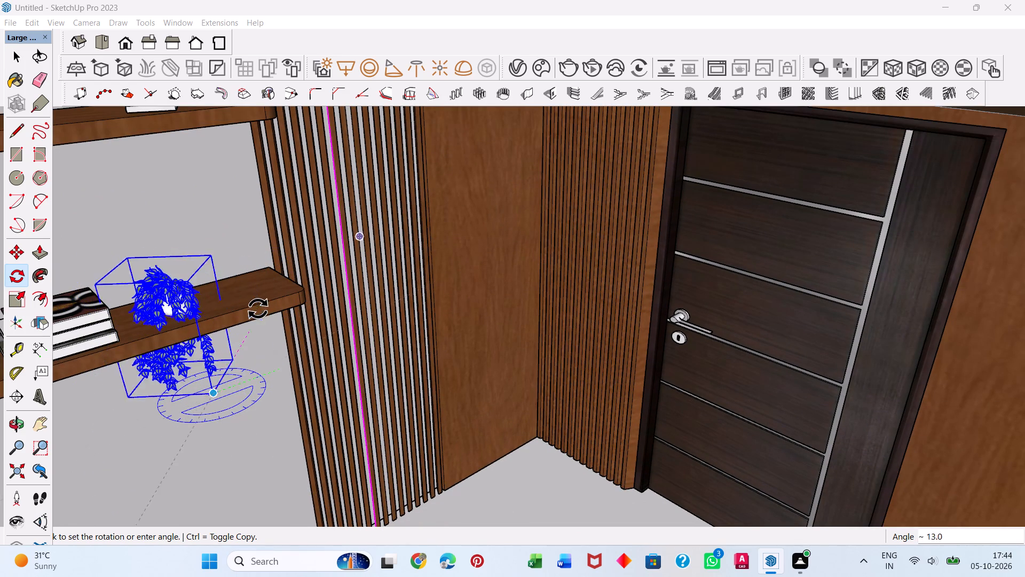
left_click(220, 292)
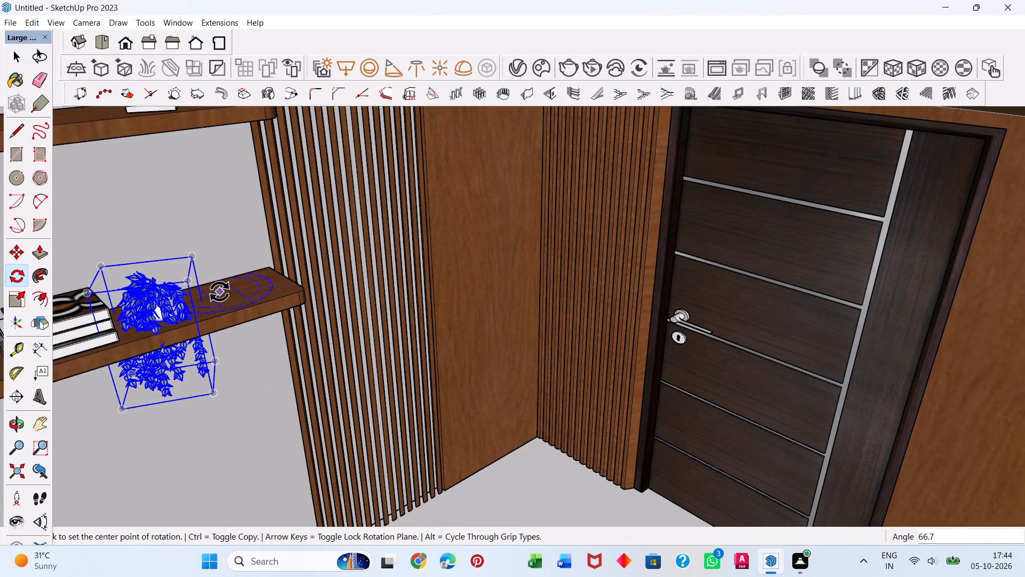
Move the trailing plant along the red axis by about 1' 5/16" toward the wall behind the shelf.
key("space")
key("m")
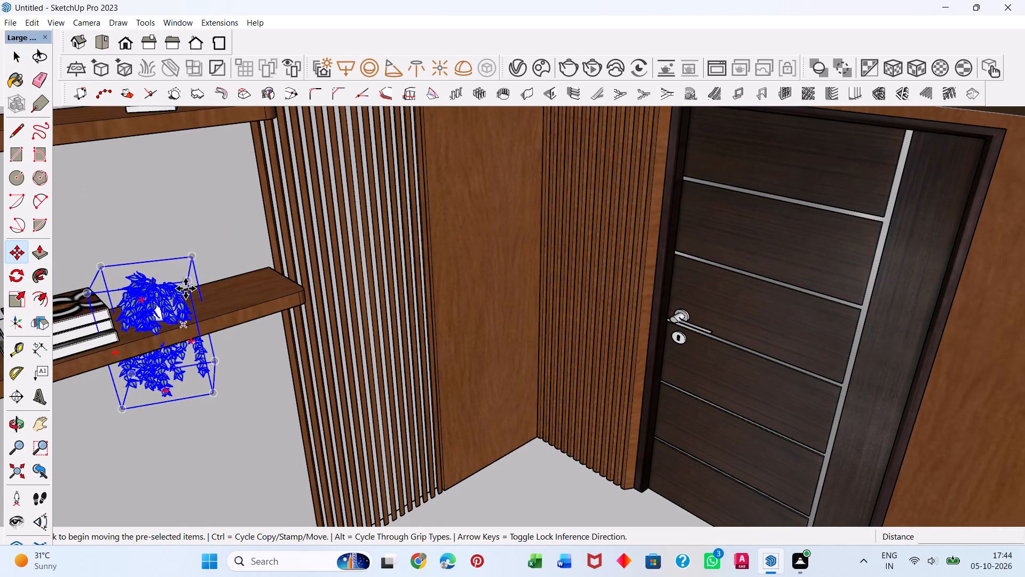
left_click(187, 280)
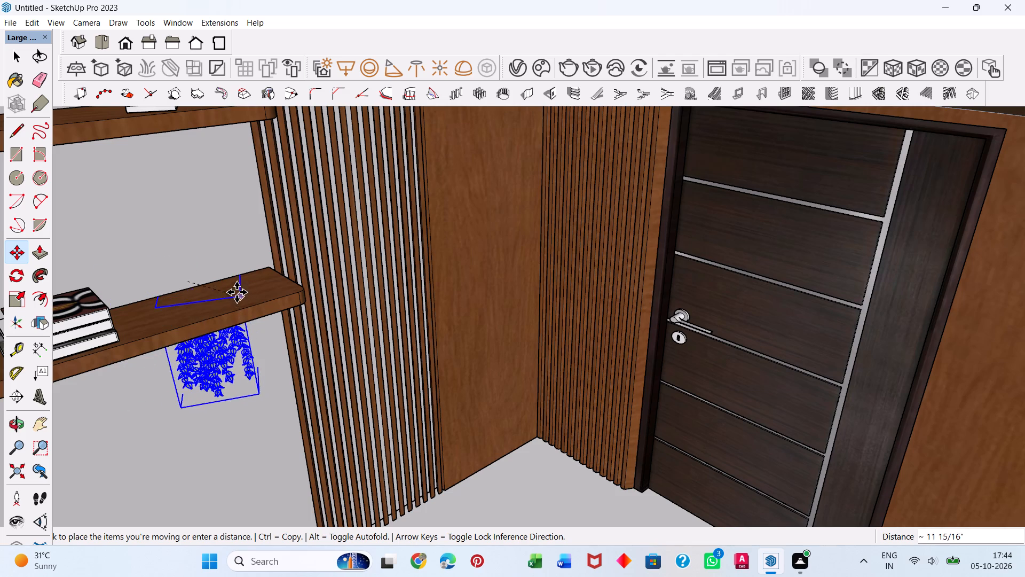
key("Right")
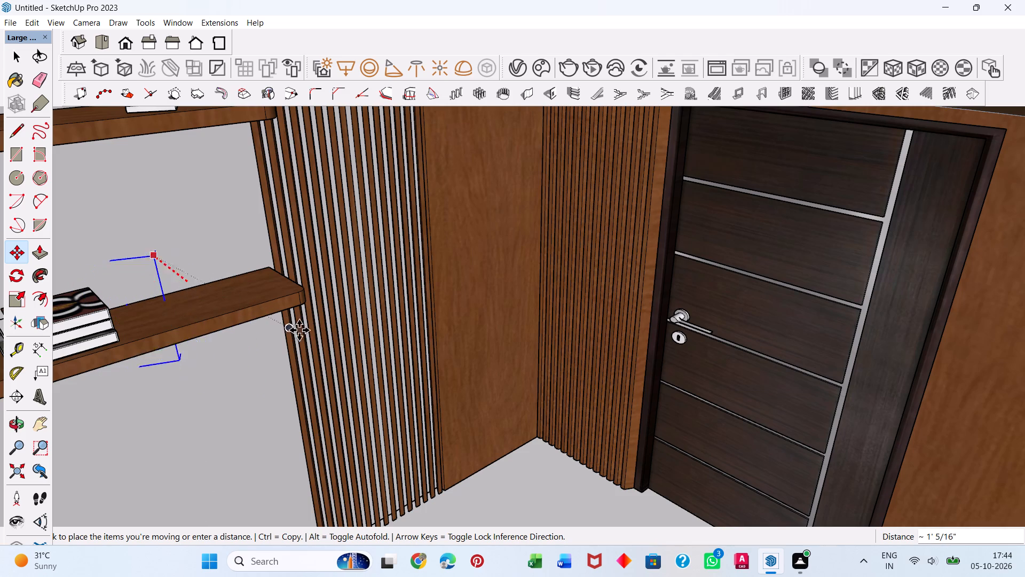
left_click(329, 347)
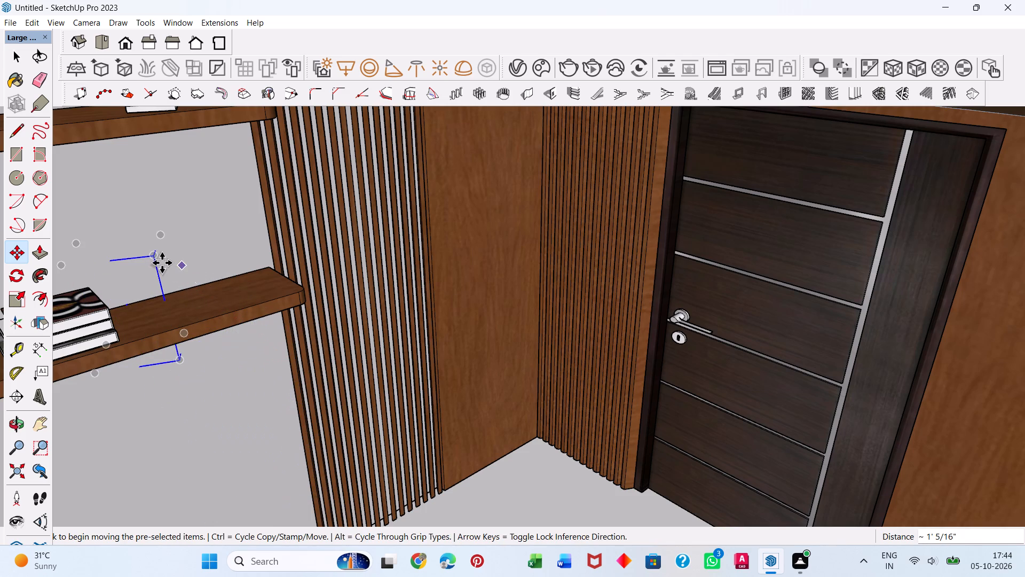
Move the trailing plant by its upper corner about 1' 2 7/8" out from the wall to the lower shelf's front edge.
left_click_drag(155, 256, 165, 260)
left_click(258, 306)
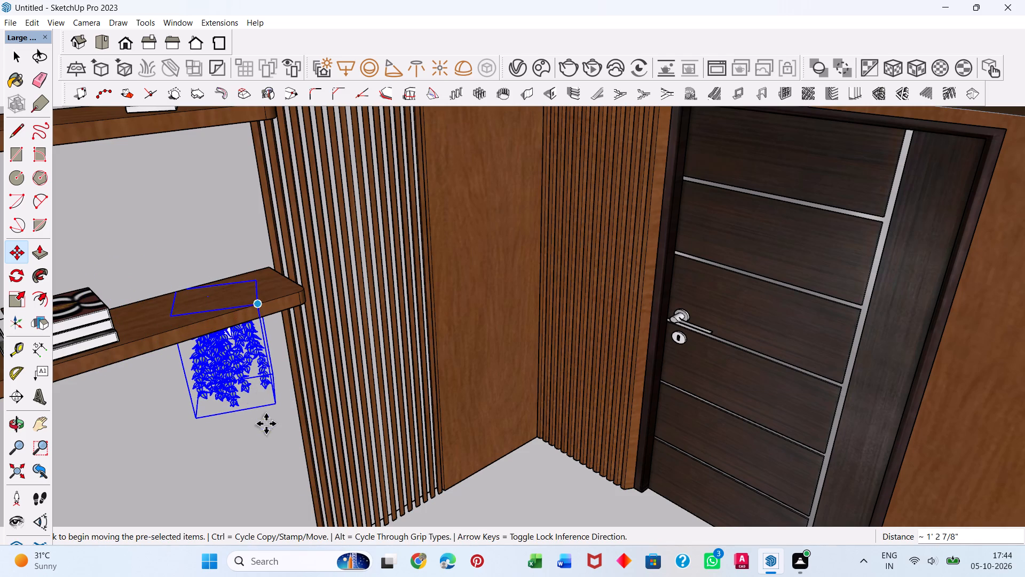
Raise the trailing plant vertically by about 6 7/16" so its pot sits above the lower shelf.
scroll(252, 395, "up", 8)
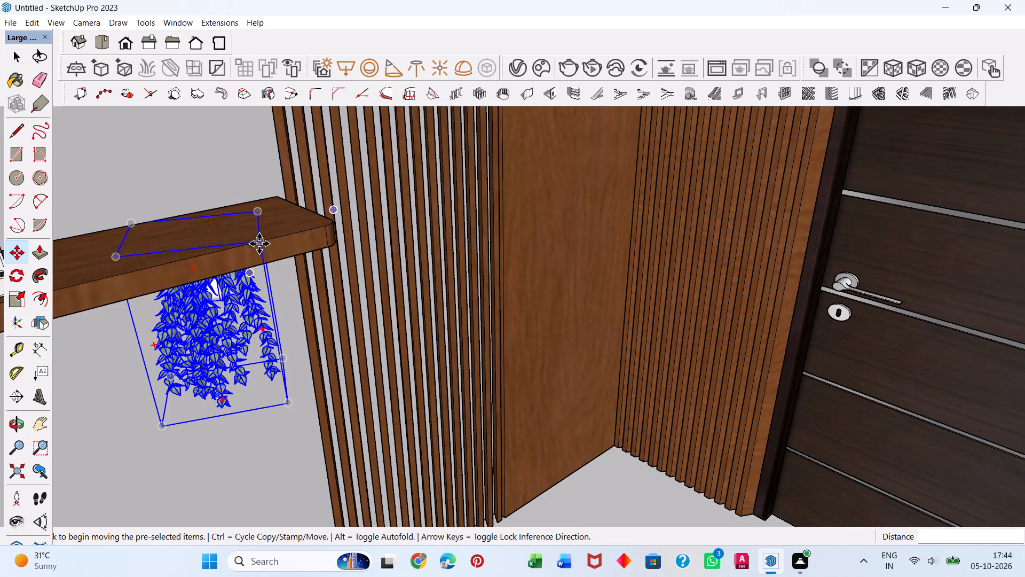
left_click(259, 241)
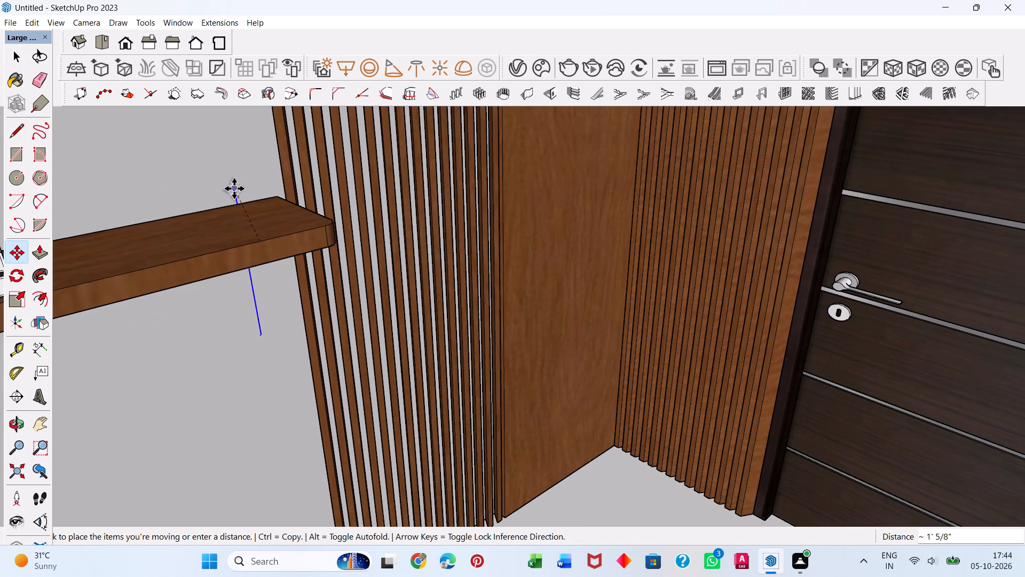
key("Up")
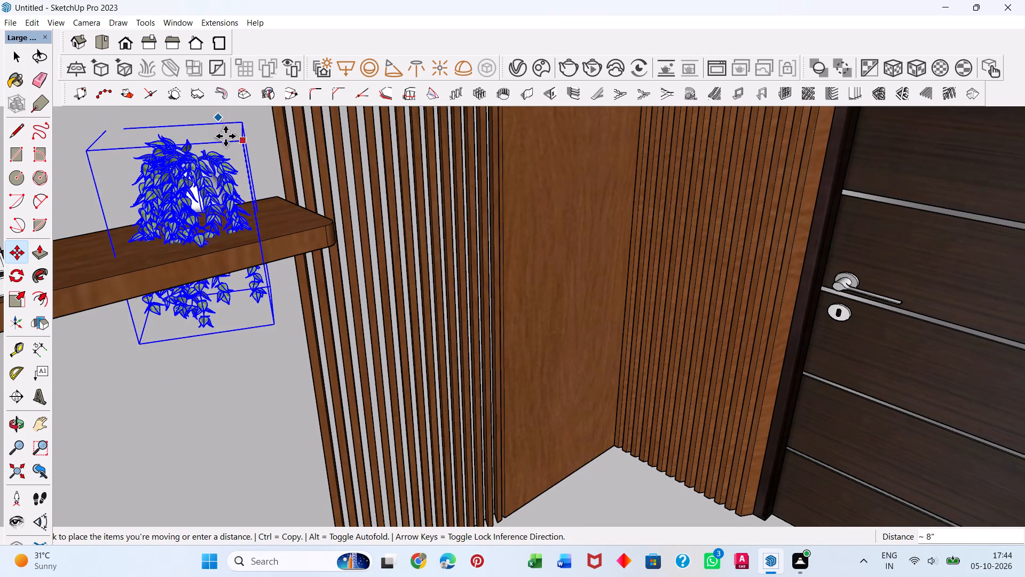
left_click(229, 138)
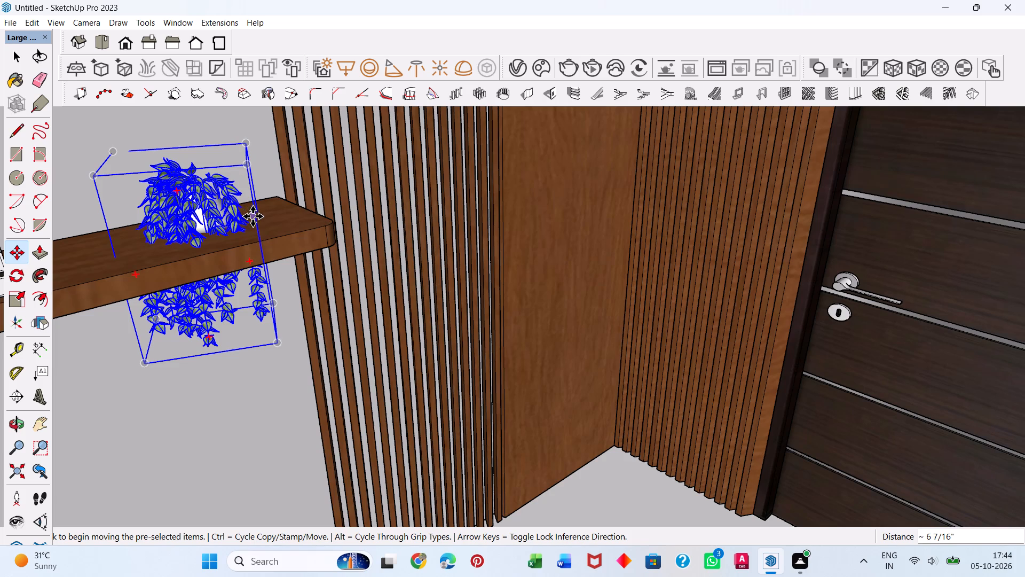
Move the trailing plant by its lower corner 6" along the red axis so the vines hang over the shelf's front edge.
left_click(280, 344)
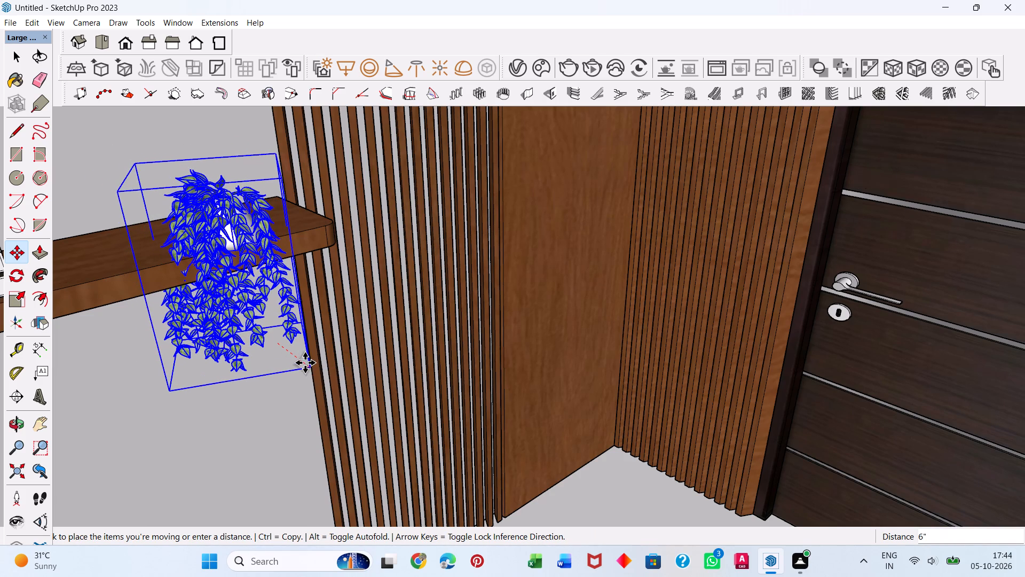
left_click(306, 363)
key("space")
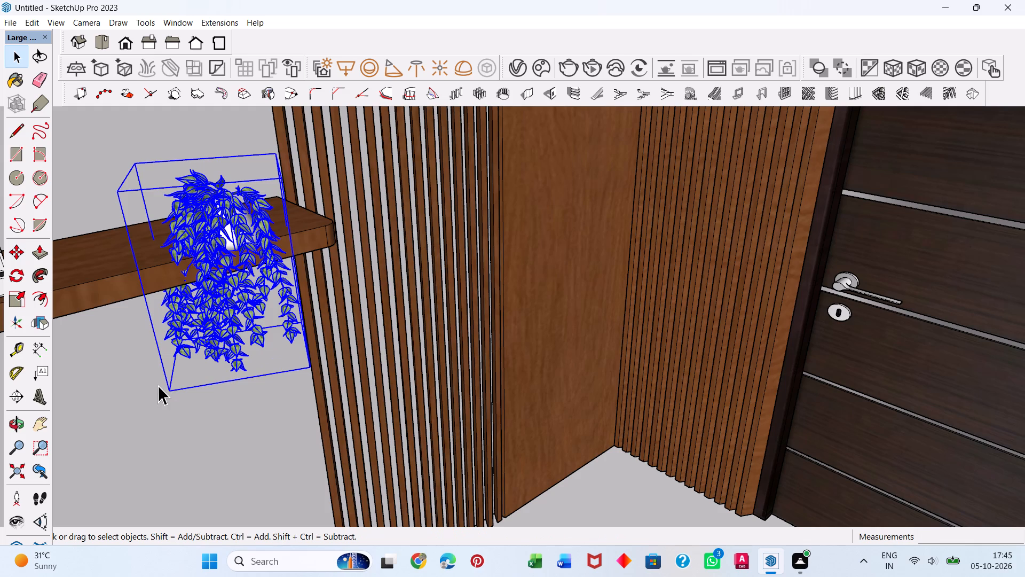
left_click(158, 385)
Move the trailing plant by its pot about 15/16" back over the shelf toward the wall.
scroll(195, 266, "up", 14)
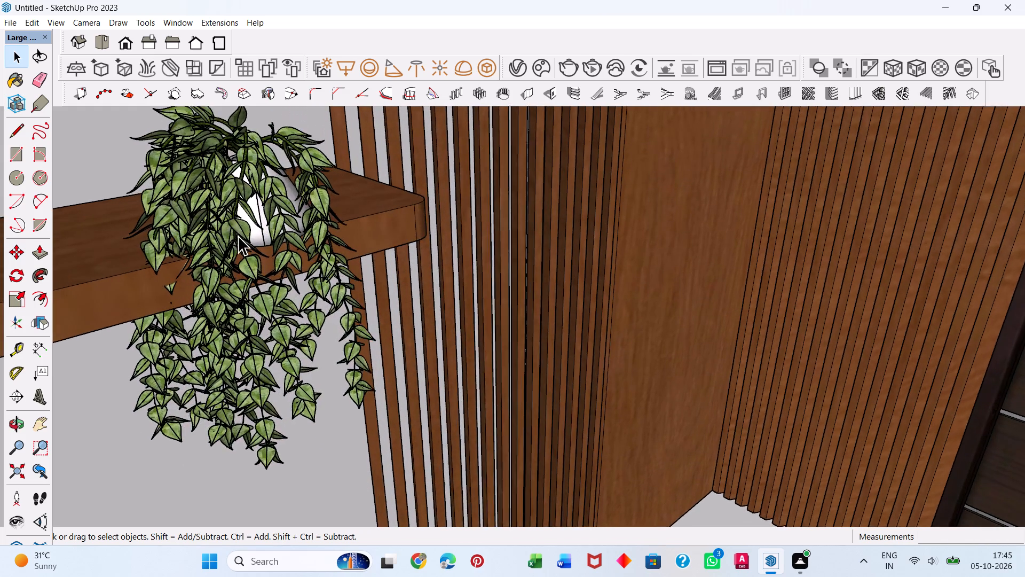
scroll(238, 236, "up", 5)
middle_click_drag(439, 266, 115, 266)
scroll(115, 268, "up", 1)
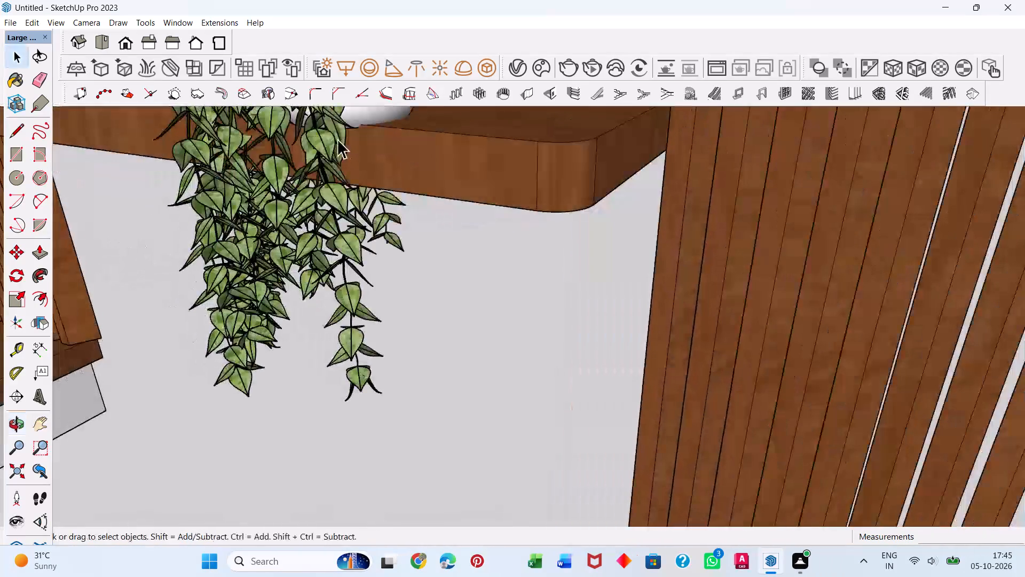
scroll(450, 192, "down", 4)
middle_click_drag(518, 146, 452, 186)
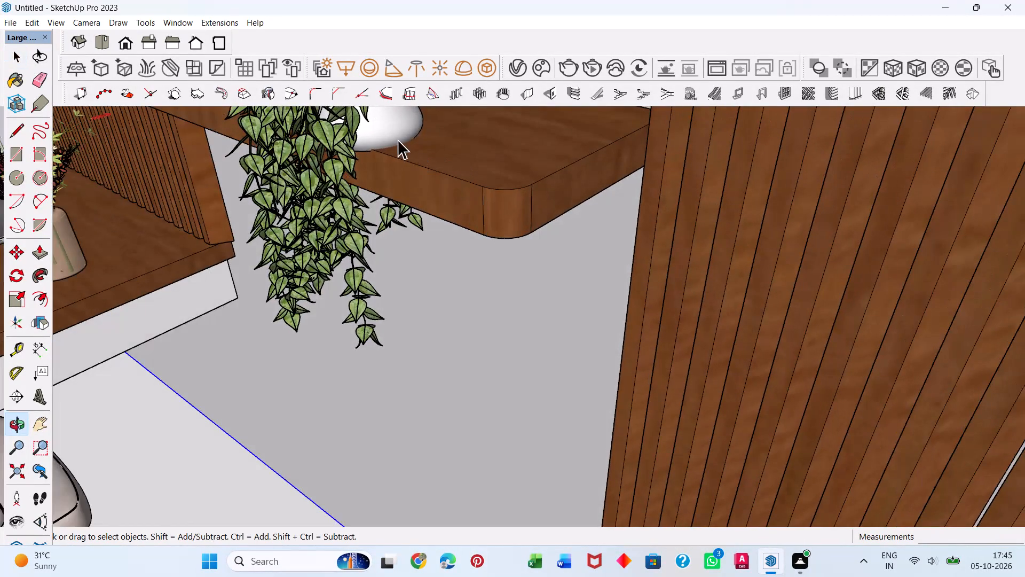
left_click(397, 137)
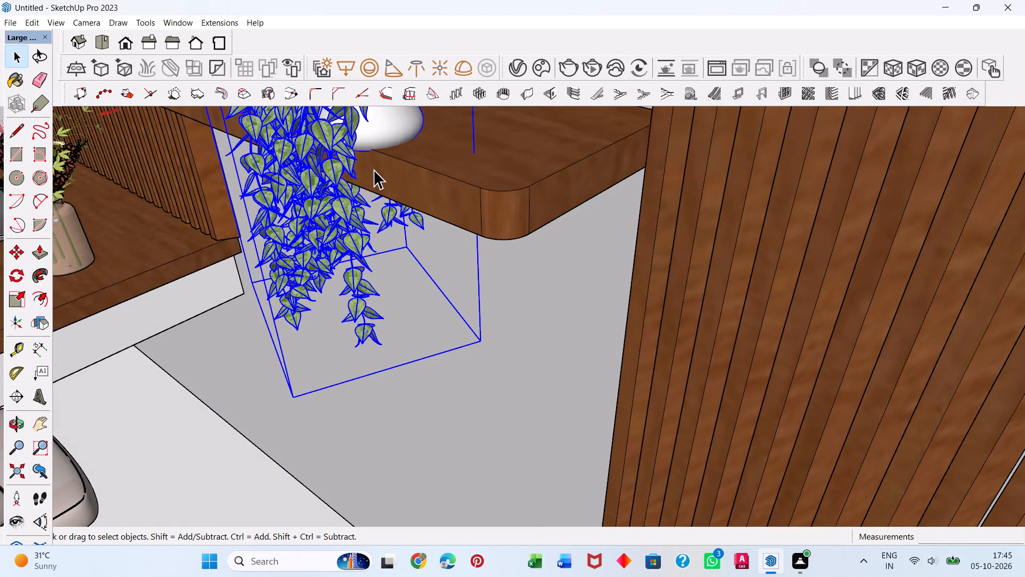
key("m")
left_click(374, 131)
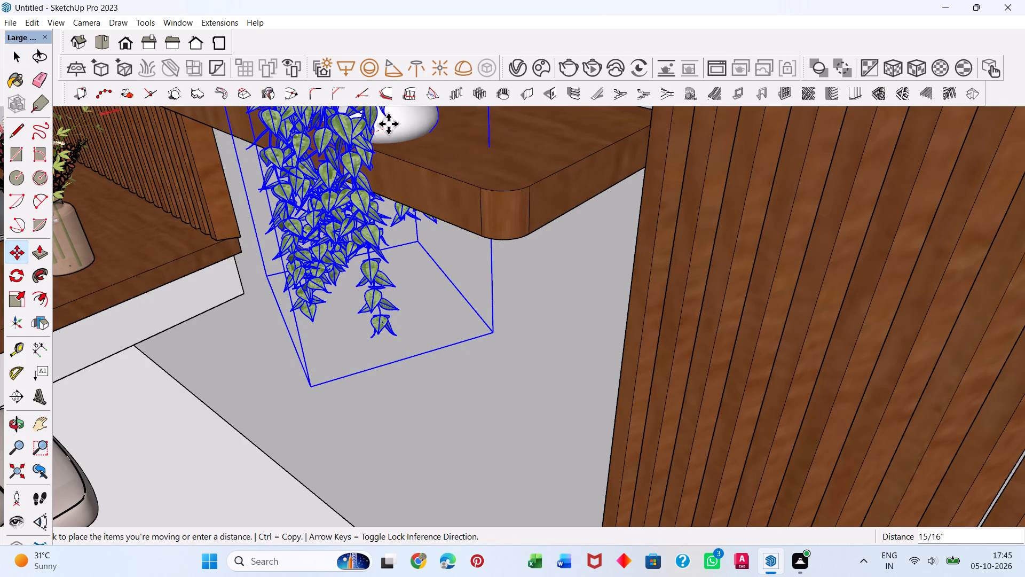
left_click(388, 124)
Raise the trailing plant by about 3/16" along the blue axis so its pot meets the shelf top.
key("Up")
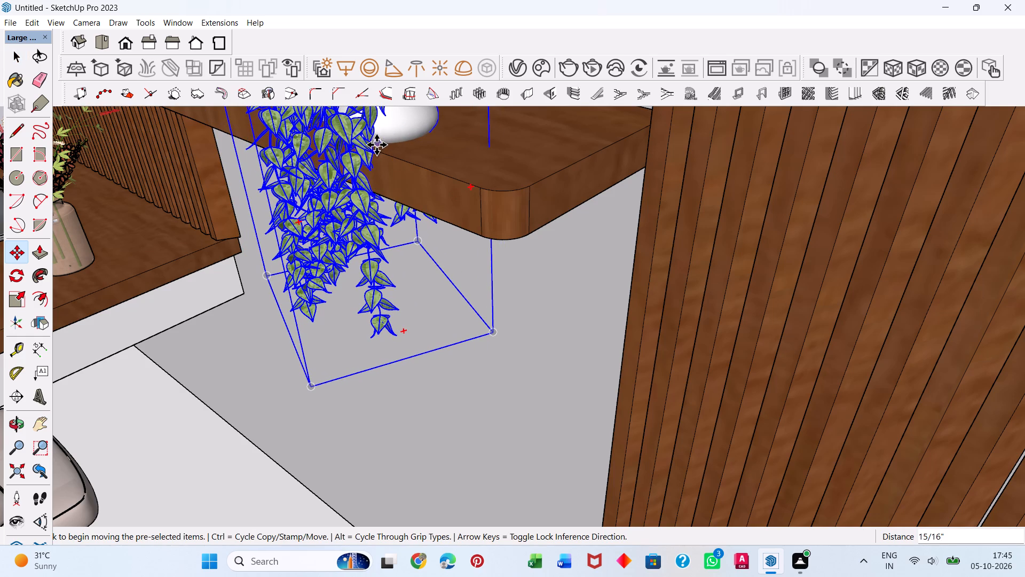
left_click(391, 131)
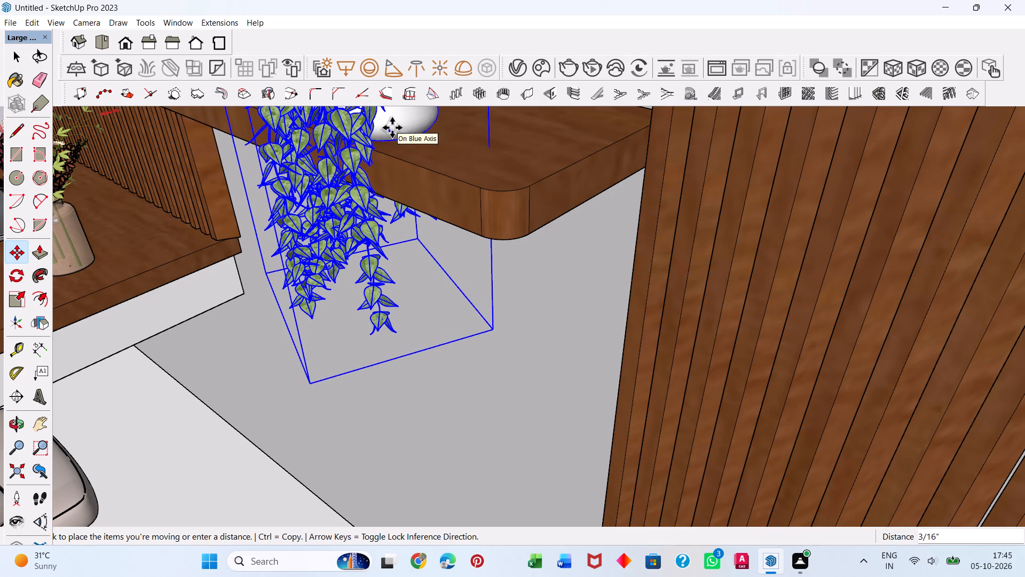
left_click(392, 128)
Delete the trailing plant from the lower wall shelf beside the slatted panel.
scroll(345, 227, "down", 19)
middle_click_drag(293, 233, 306, 237)
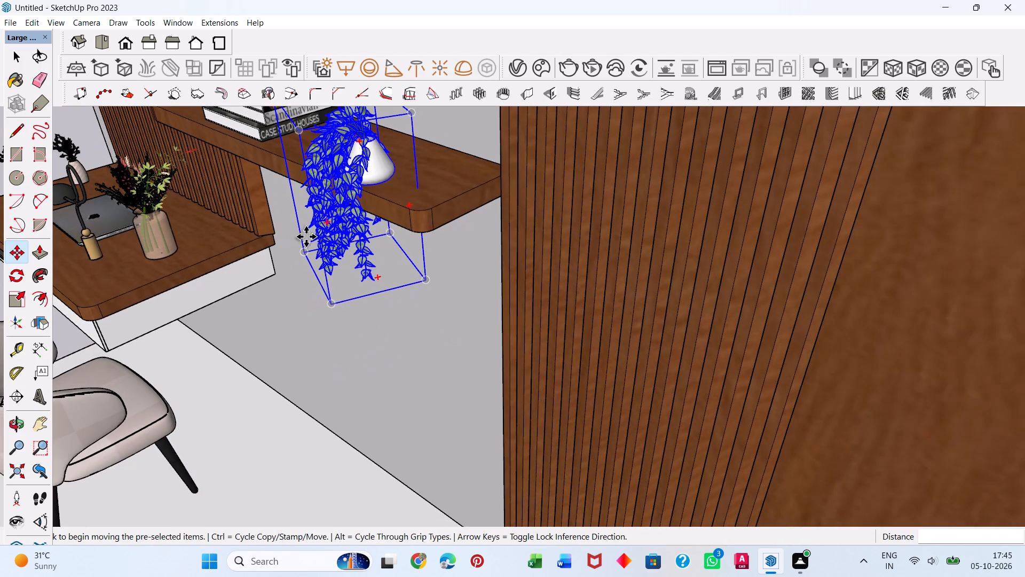
middle_click_drag(306, 237, 542, 232)
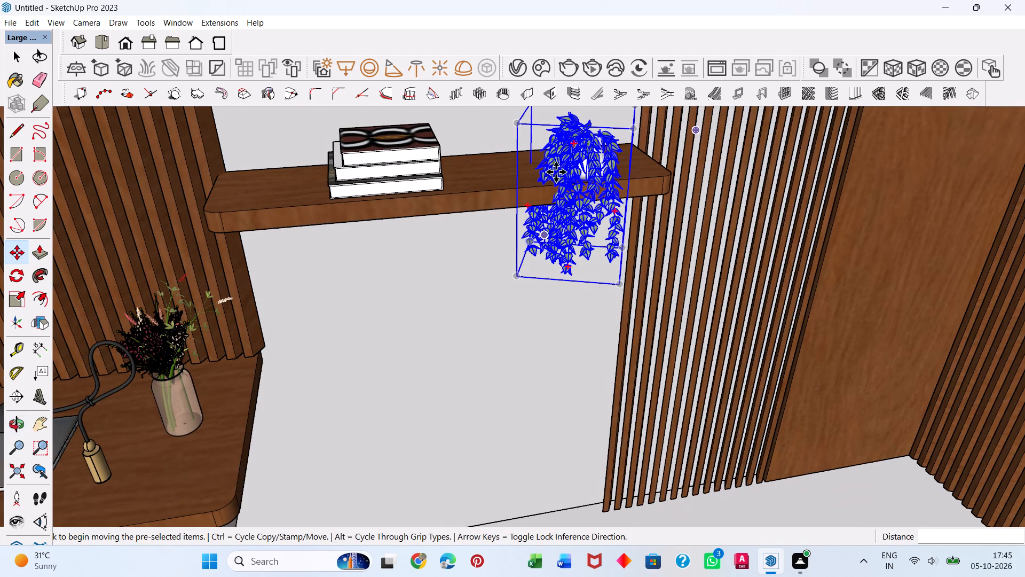
middle_click_drag(668, 191, 428, 220)
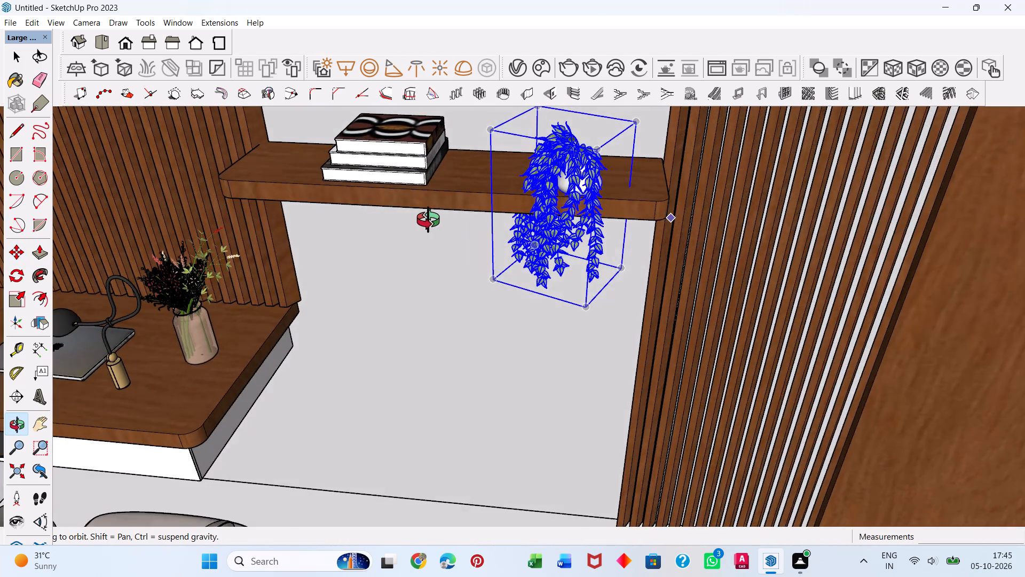
middle_click_drag(428, 220, 283, 198)
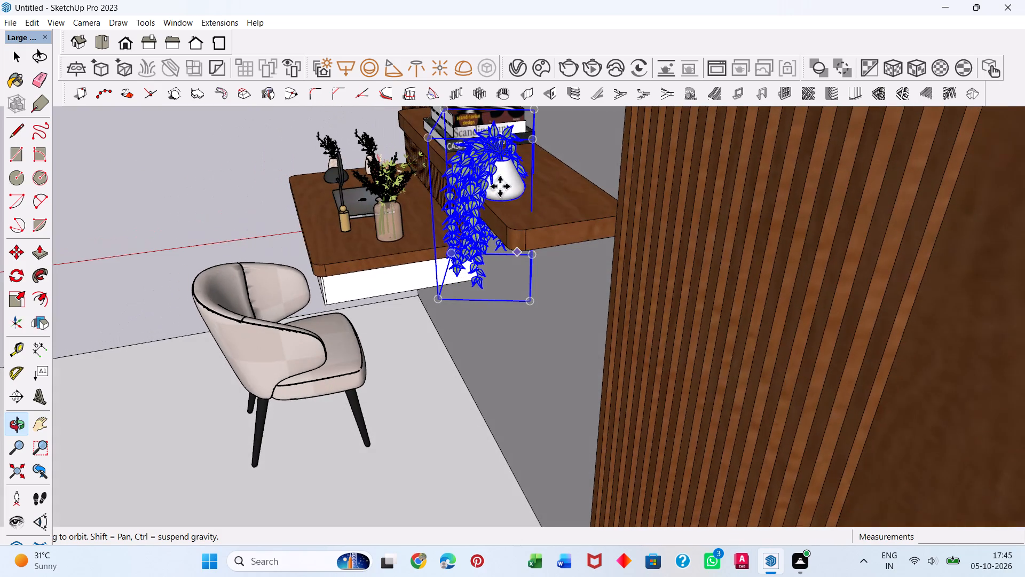
left_click(506, 188)
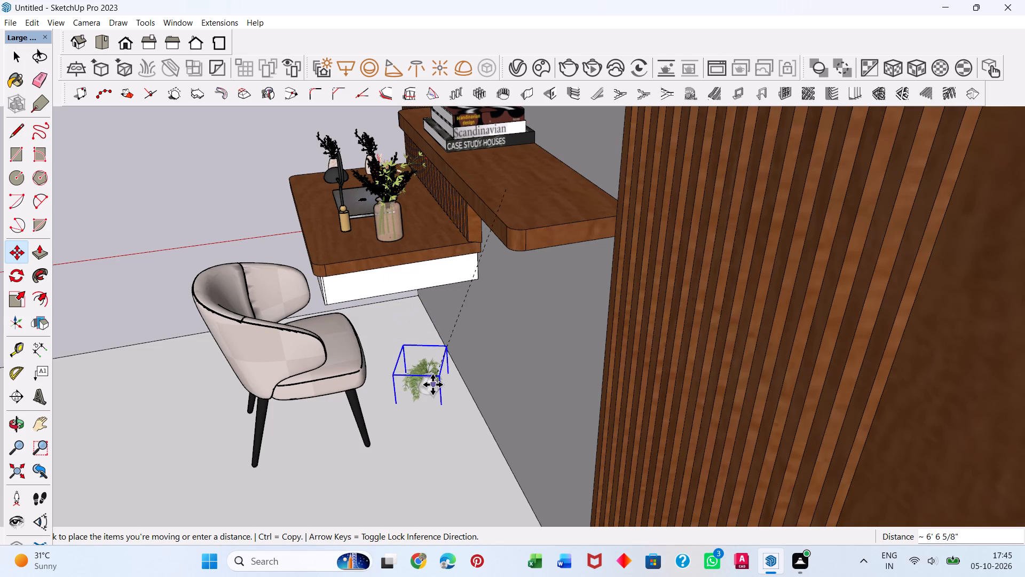
key("Escape")
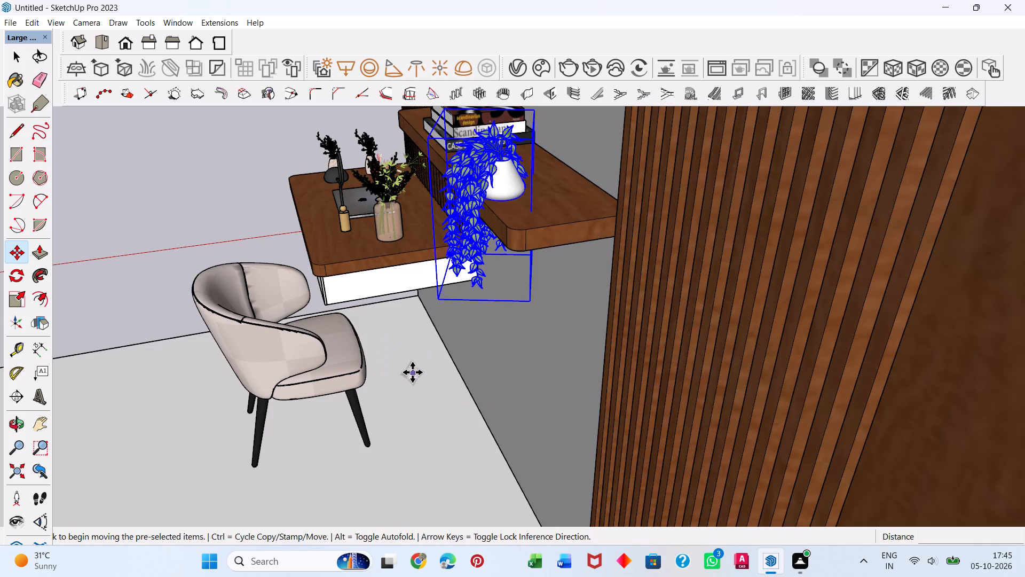
key("Delete")
key("space")
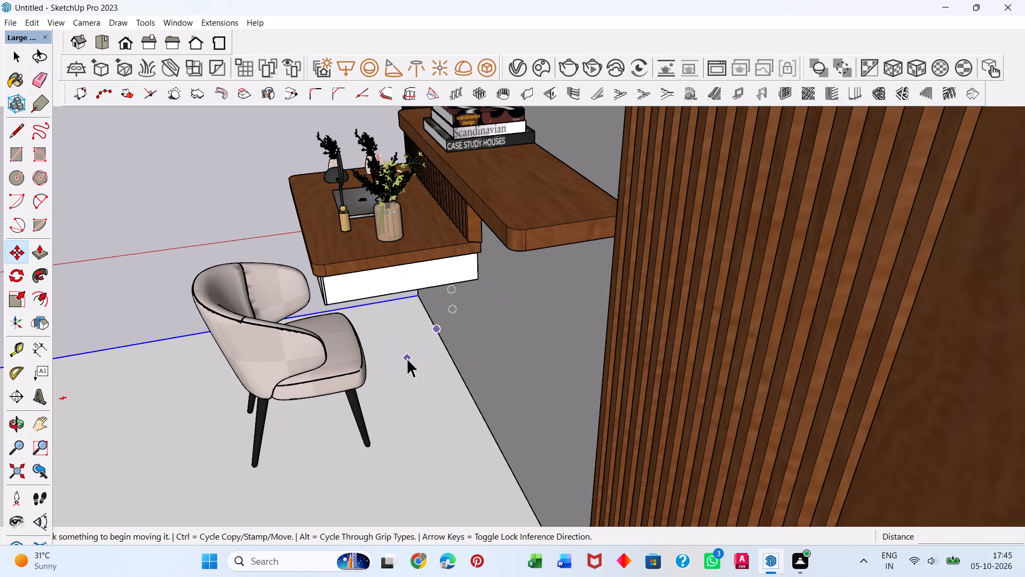
Import the Ervas+aromáticas potted-herb model from the Materials folder and place it on the desk beside the laptop.
left_click(12, 20)
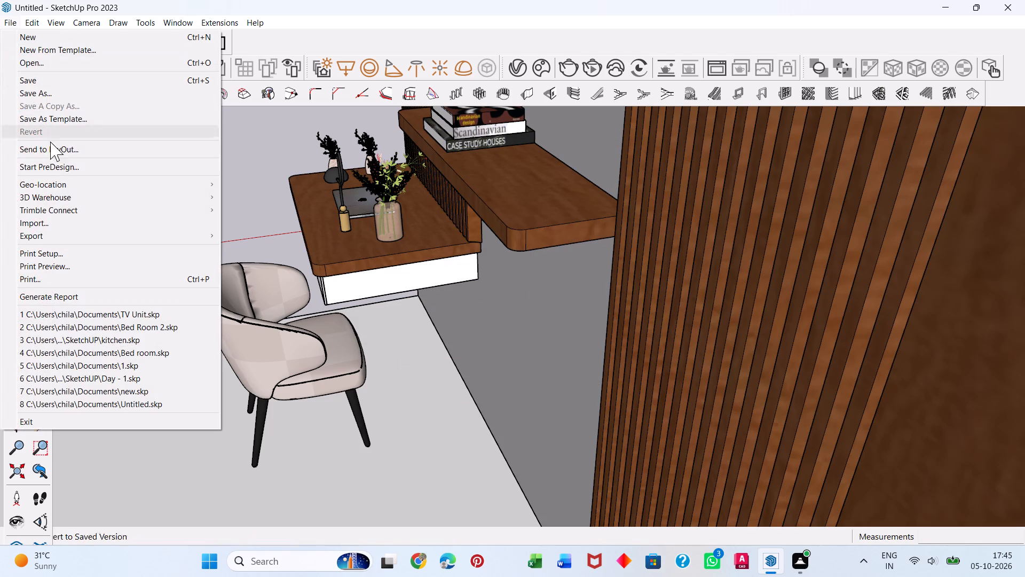
left_click(46, 233)
left_click(50, 219)
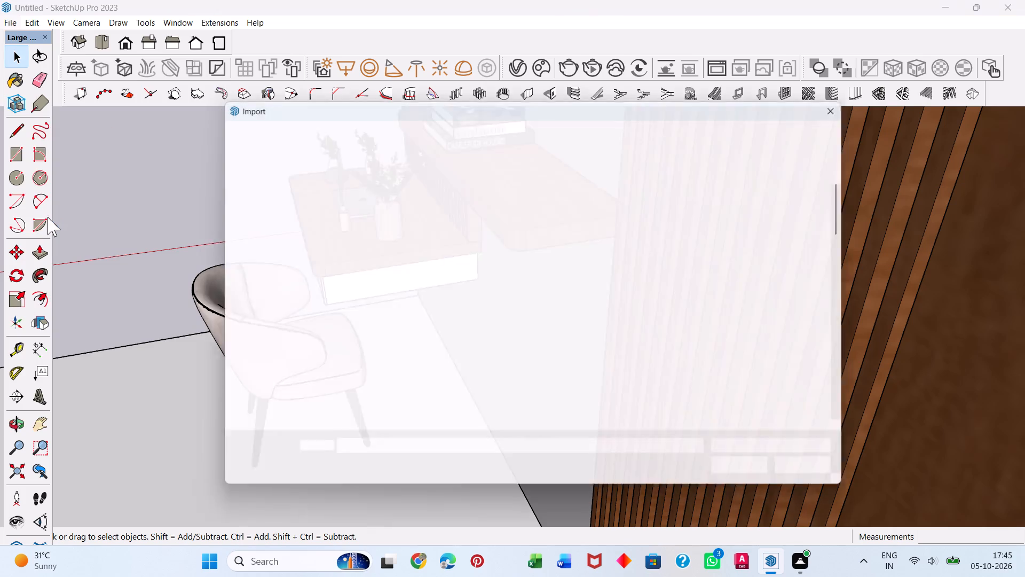
scroll(695, 400, "down", 4)
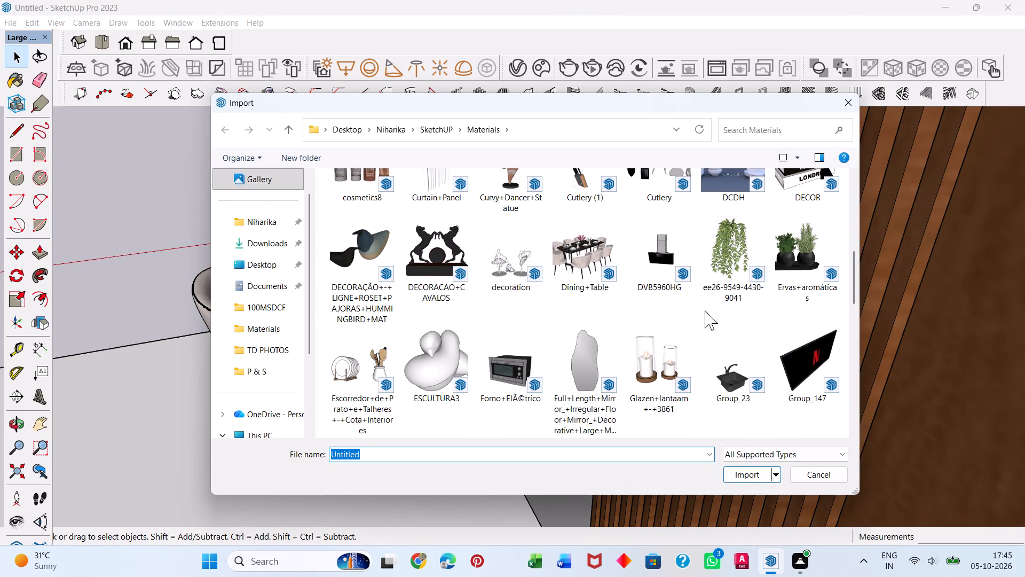
left_click(737, 243)
left_click(793, 253)
left_click(756, 474)
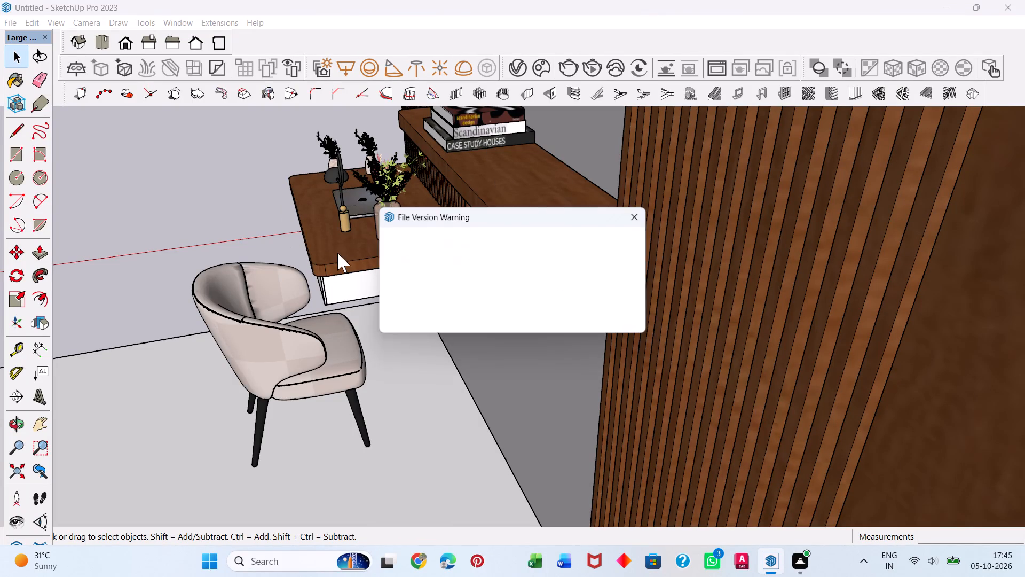
left_click(614, 318)
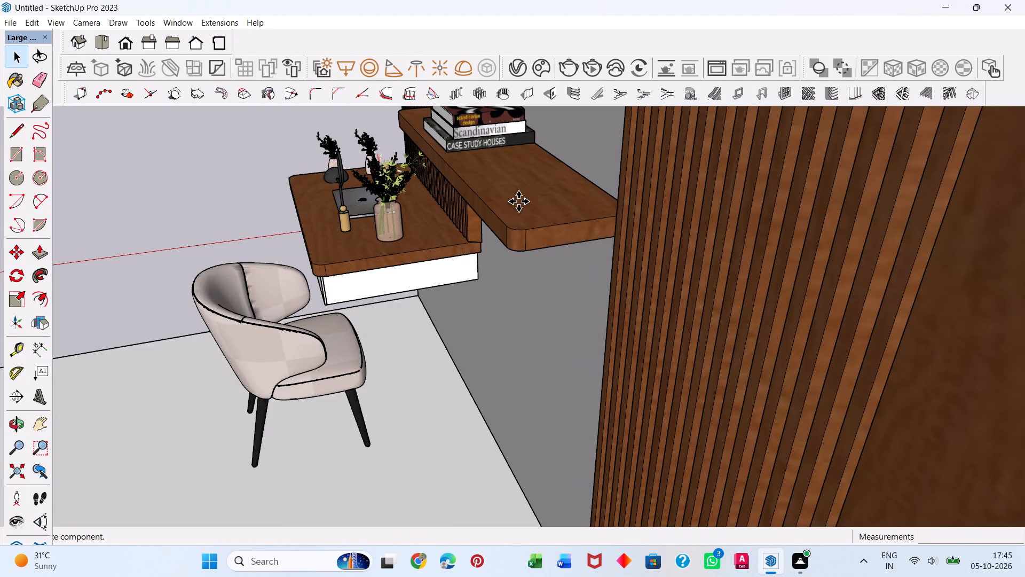
middle_click_drag(383, 267, 388, 270)
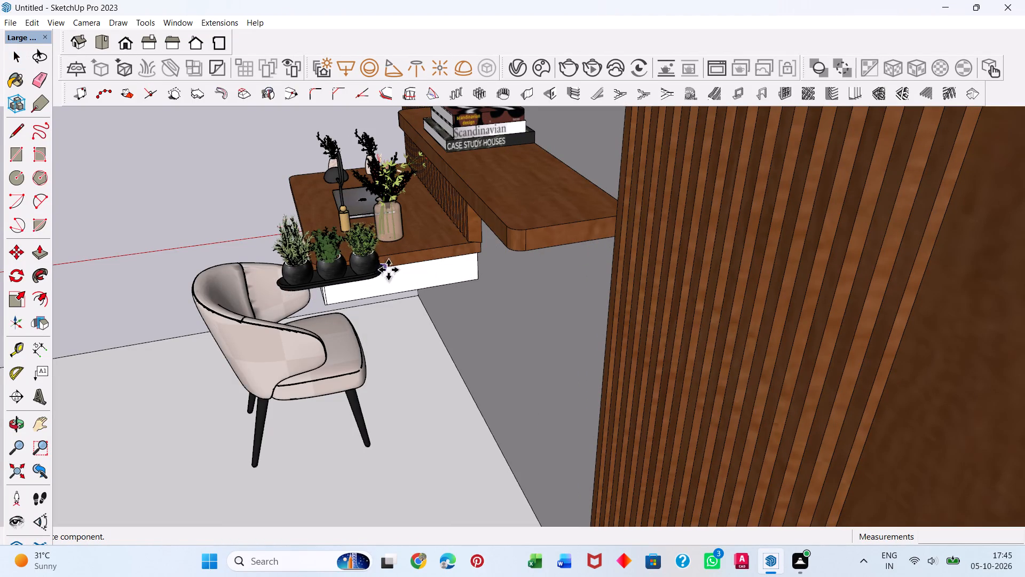
middle_click_drag(388, 270, 566, 267)
middle_click_drag(266, 237, 384, 280)
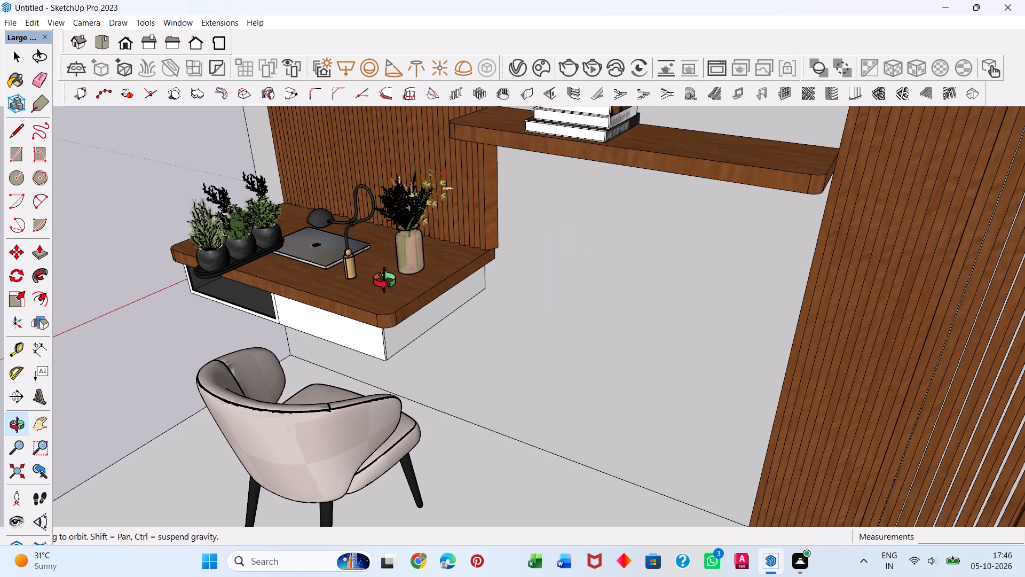
middle_click_drag(384, 280, 441, 290)
left_click(187, 330)
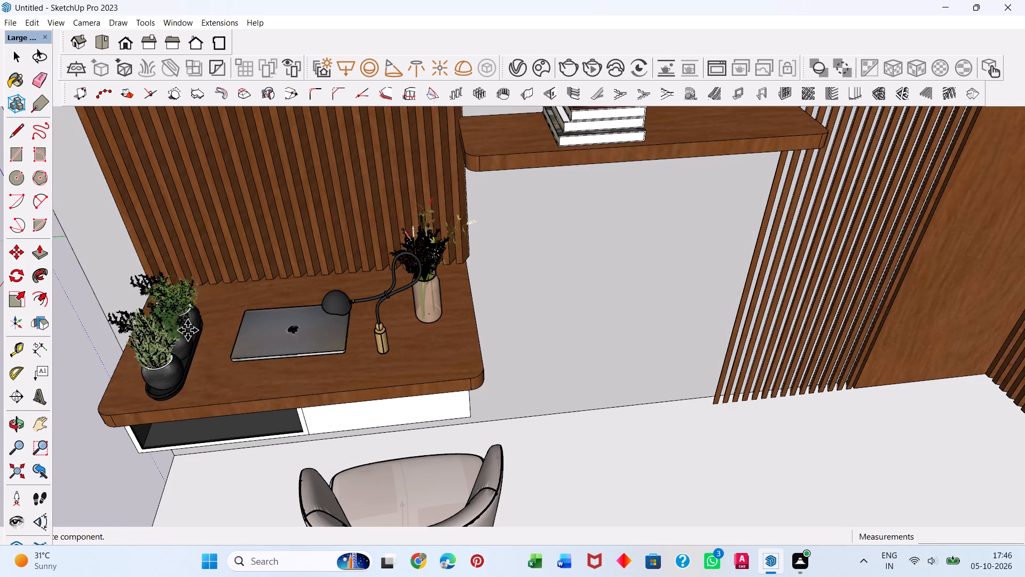
Scale the potted-herb tray down uniformly by its upper corner so it fits between the small vases and the laptop.
middle_click_drag(131, 380, 346, 279)
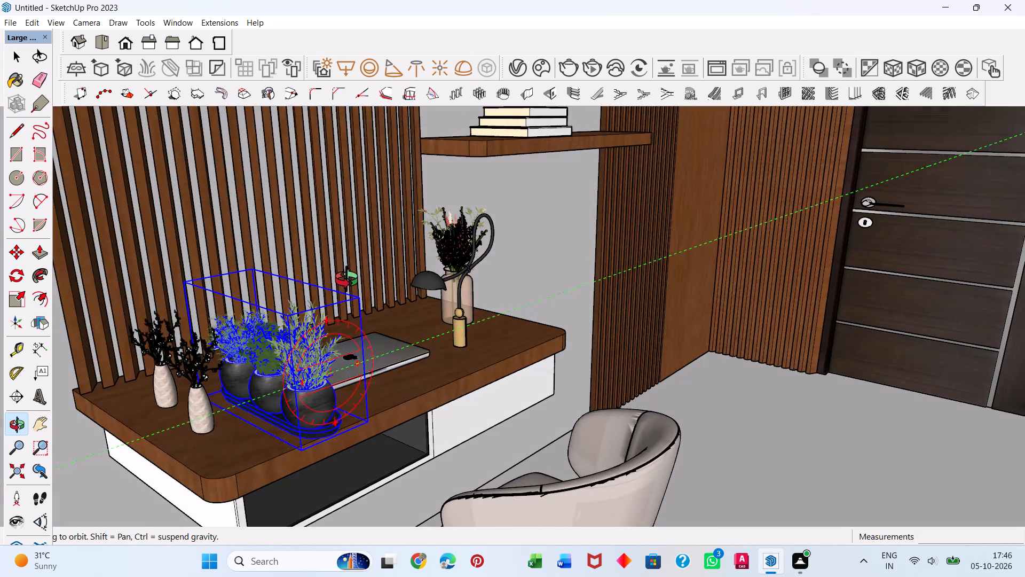
middle_click_drag(346, 279, 349, 279)
key("space")
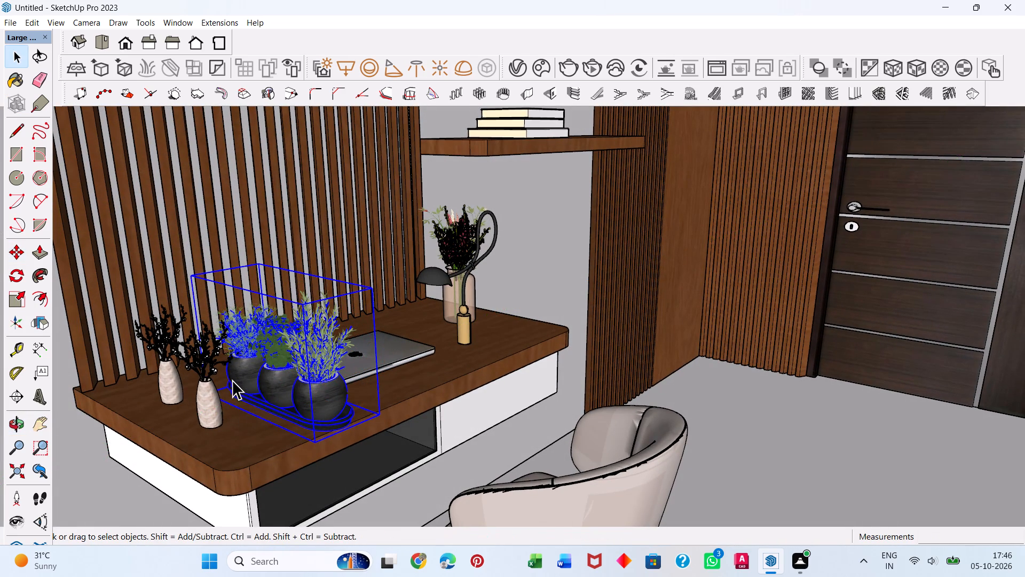
key("s")
left_click_drag(301, 301, 289, 309)
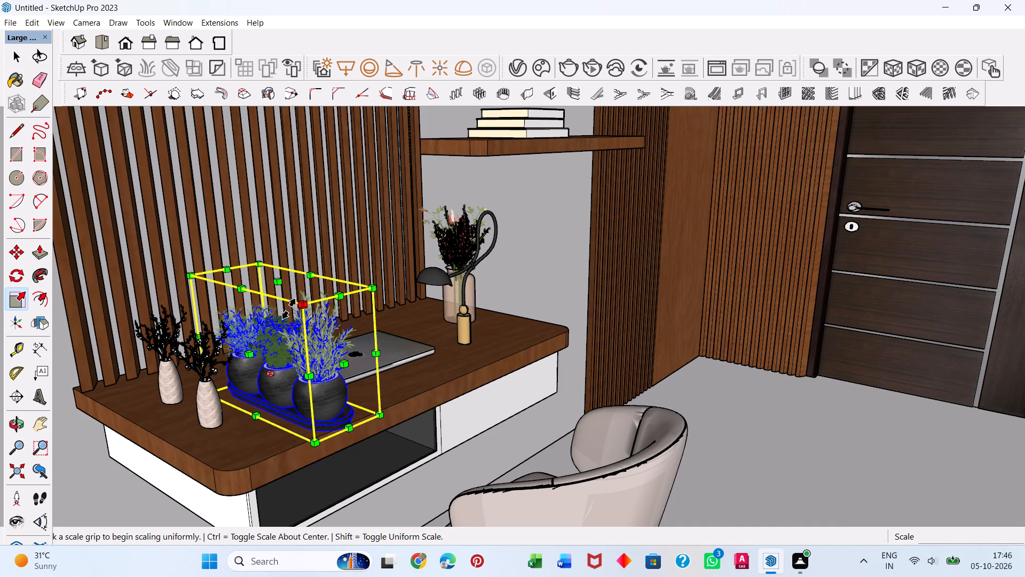
left_click_drag(289, 309, 259, 329)
key("space")
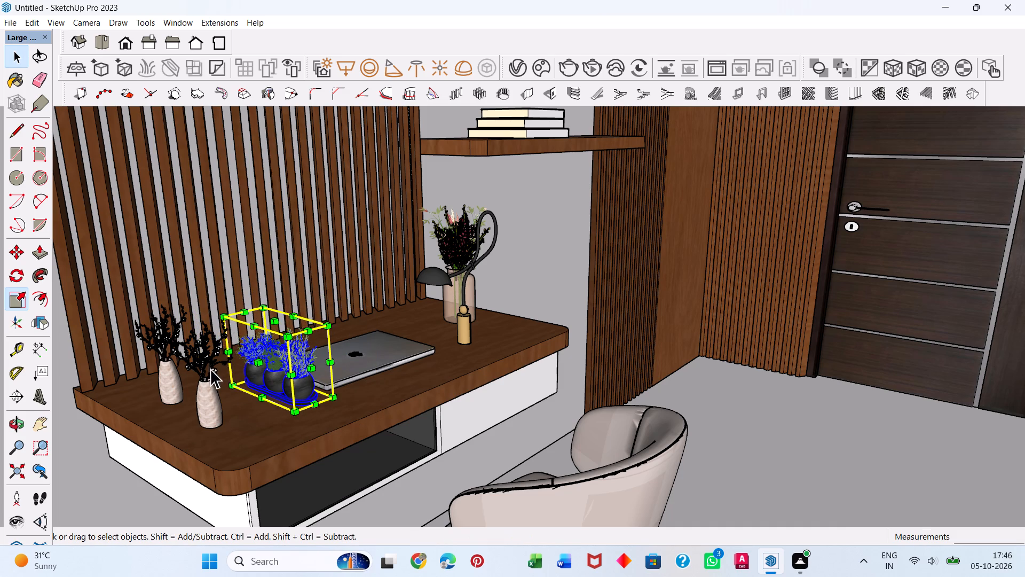
Move the two small branch vases about 7' 2 11/16" from the desk to the slatted-panel end of the lower wall shelf.
left_click(207, 393)
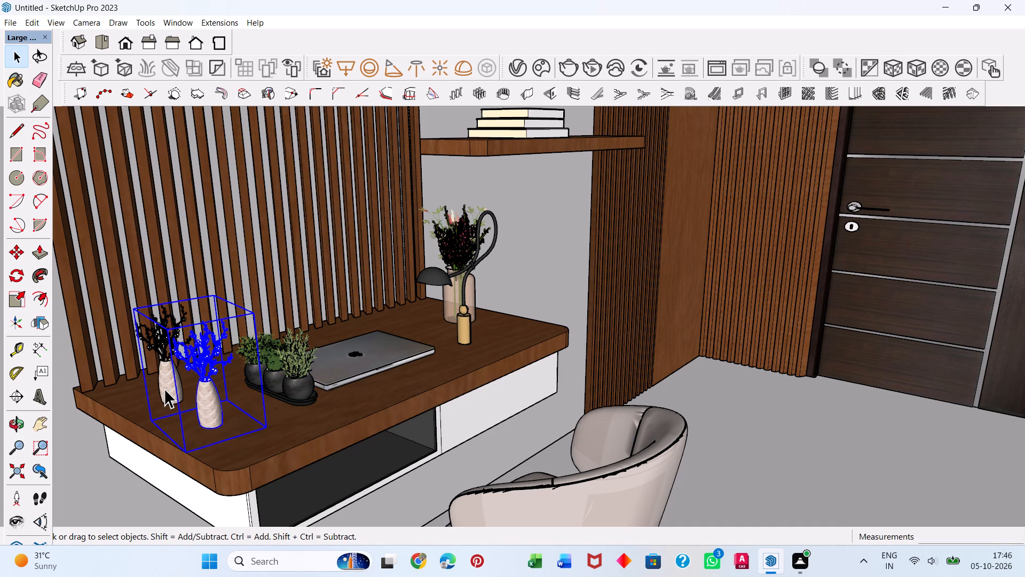
left_click(161, 376, "shift")
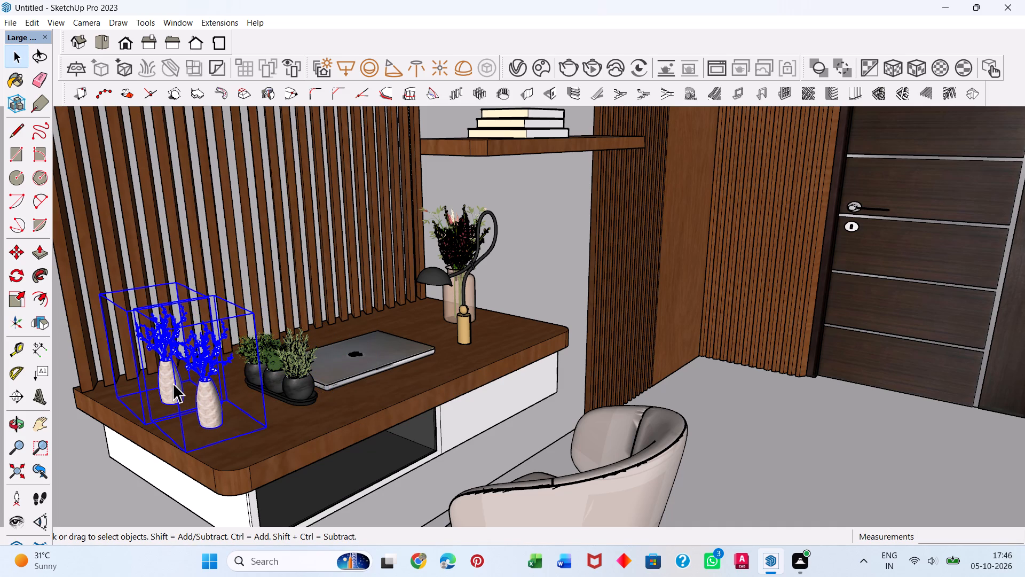
key("m")
left_click(185, 455)
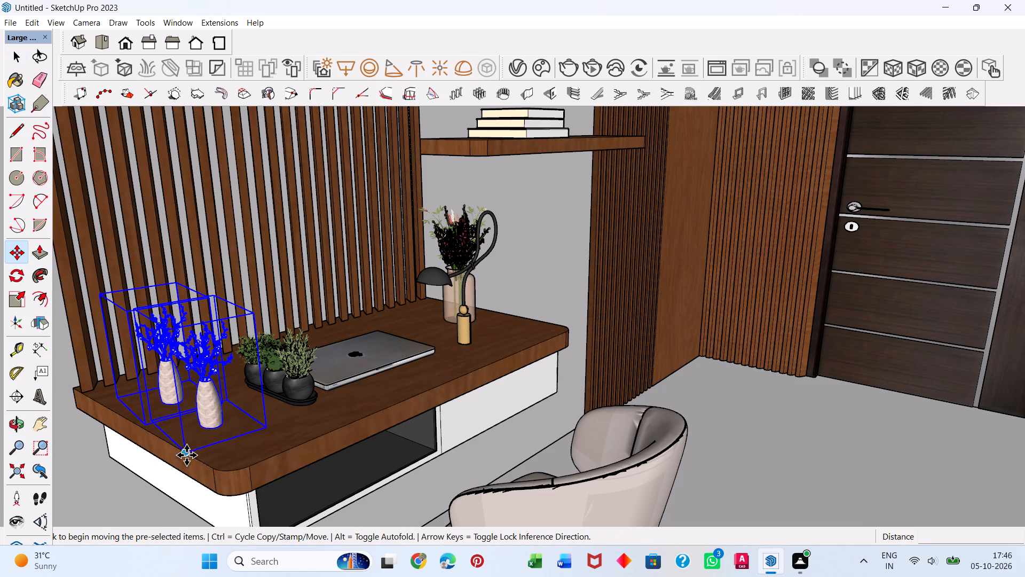
middle_click_drag(585, 144, 501, 199)
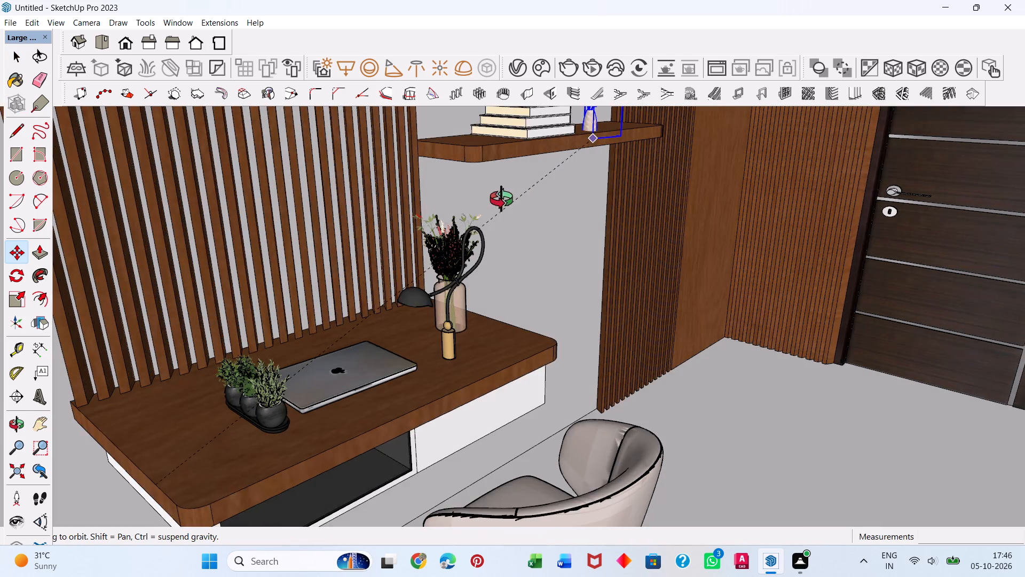
middle_click_drag(501, 199, 295, 294)
scroll(468, 343, "down", 4)
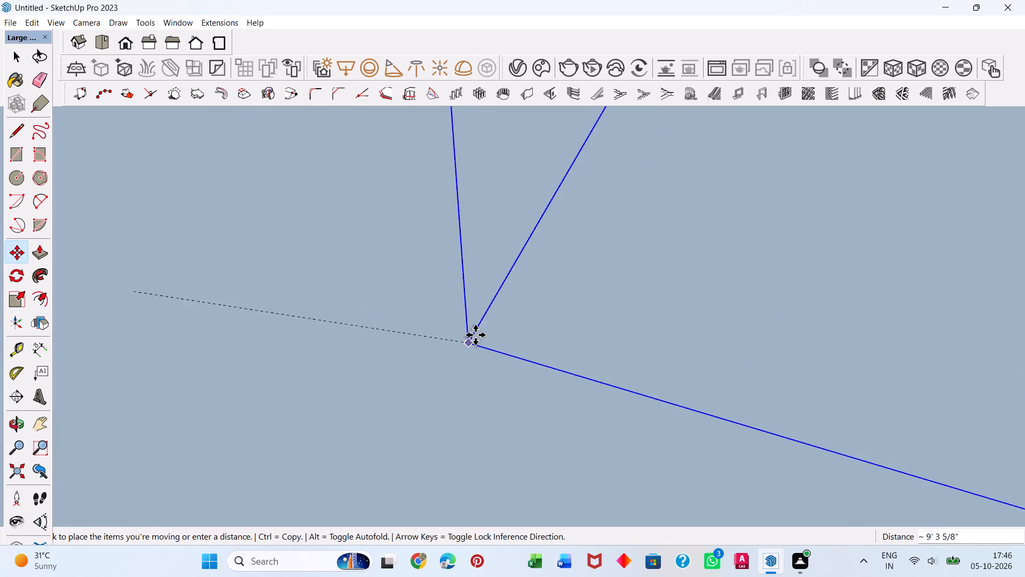
scroll(475, 335, "down", 9)
left_click(15, 471)
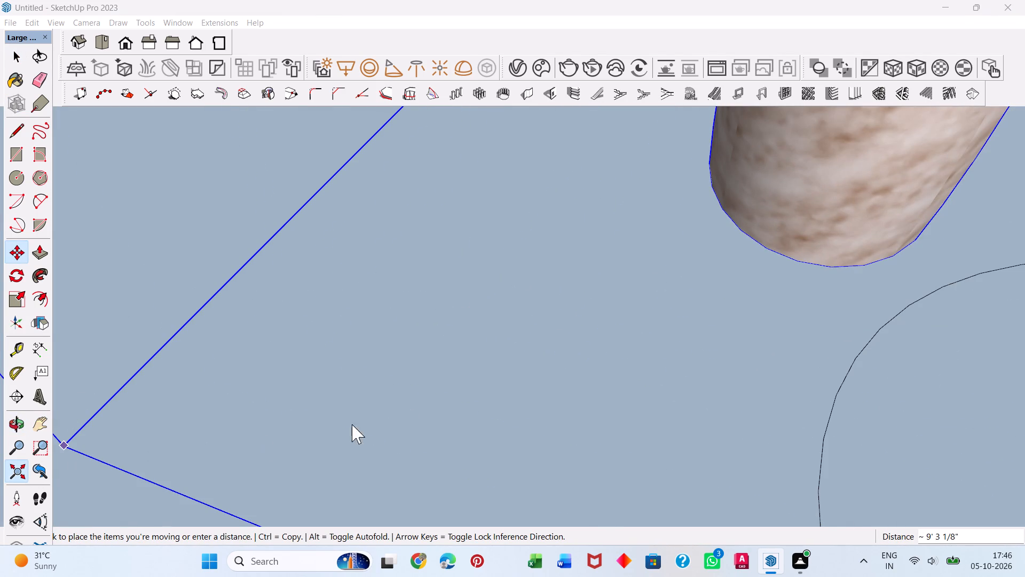
middle_click_drag(443, 385, 807, 289)
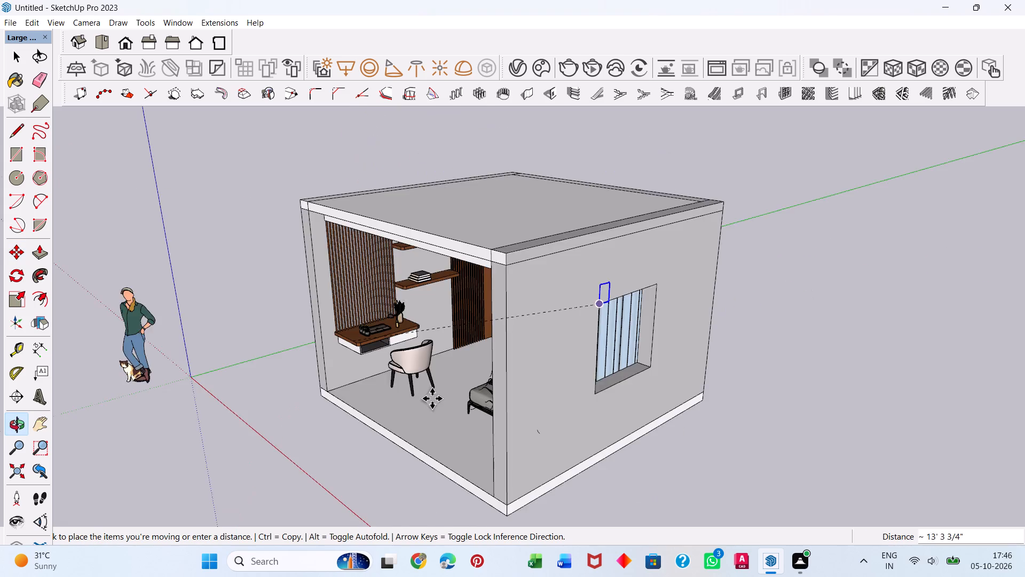
scroll(432, 306, "up", 20)
scroll(432, 306, "up", 3)
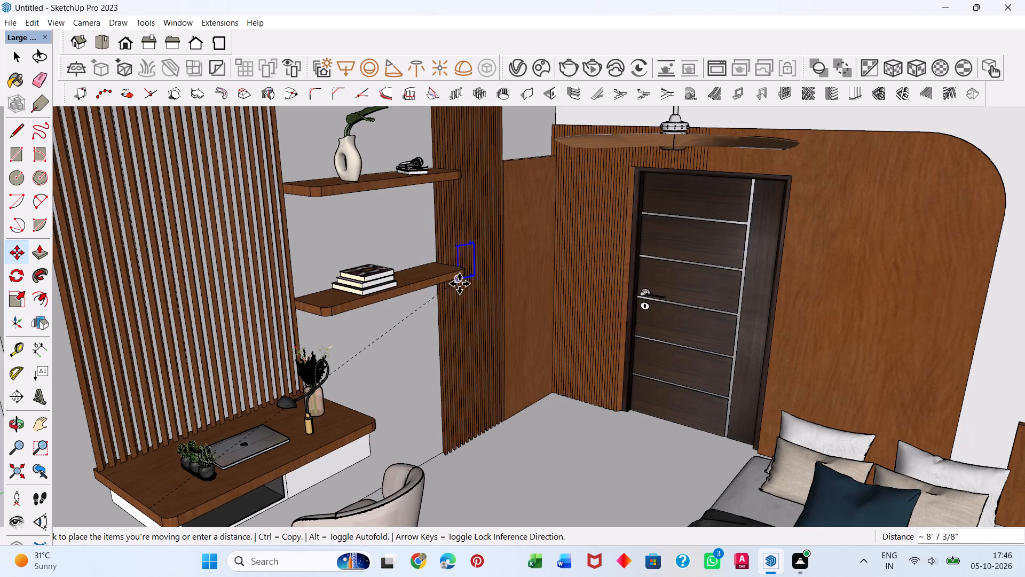
left_click(443, 270)
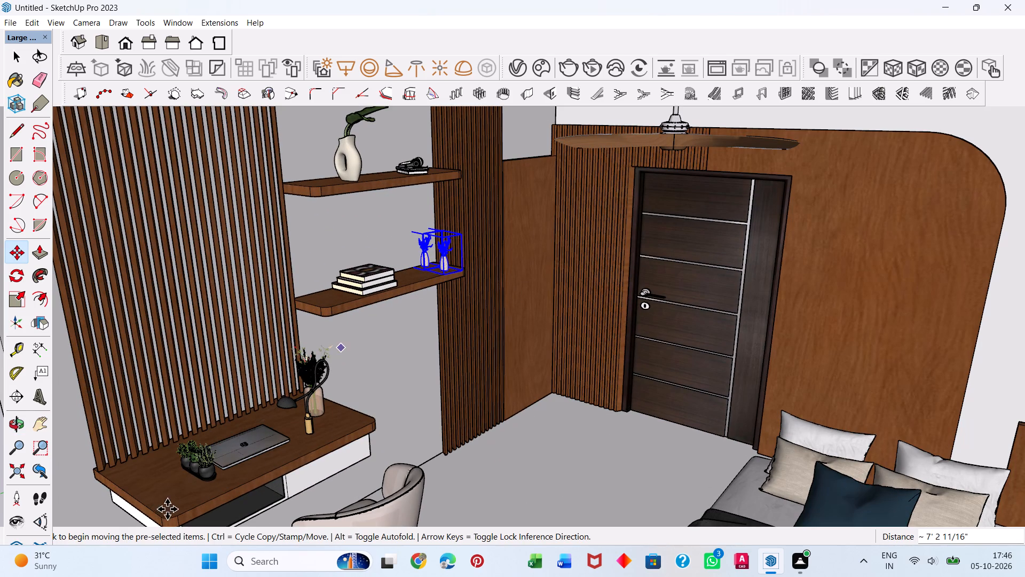
key("space")
Move the potted-herb tray about 8 3/16" along the green axis, away from the laptop toward the desk's end.
left_click(200, 465)
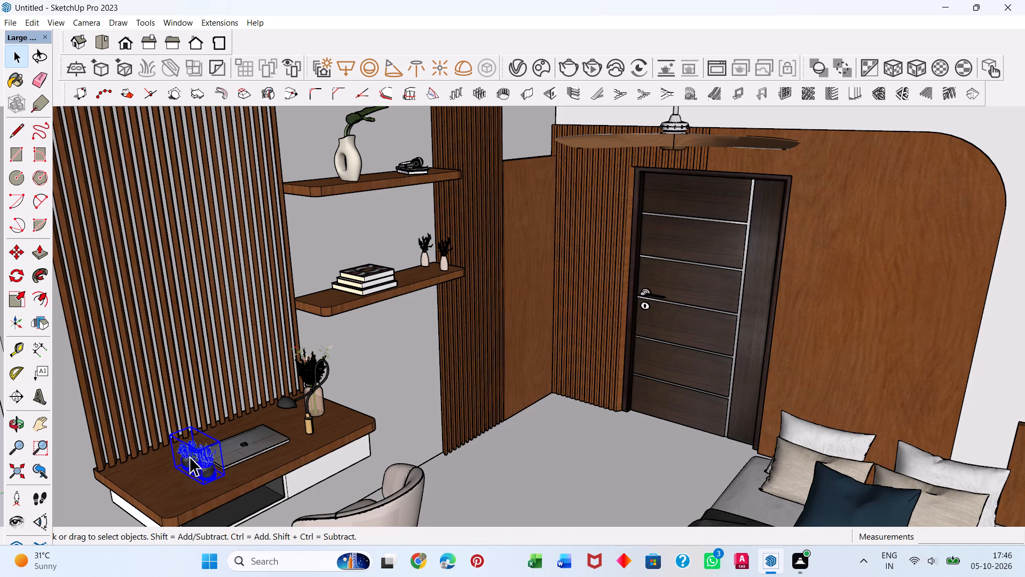
key("m")
left_click(203, 486)
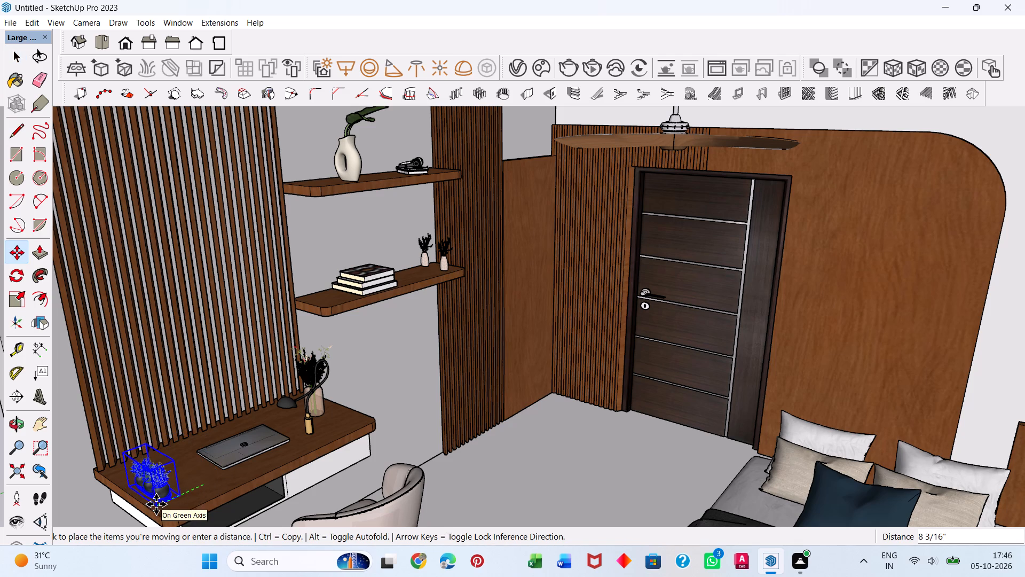
left_click(156, 504)
key("space")
Shift both branch vases together slightly back on the lower wall shelf, toward the wall and slatted panel.
left_click(432, 257)
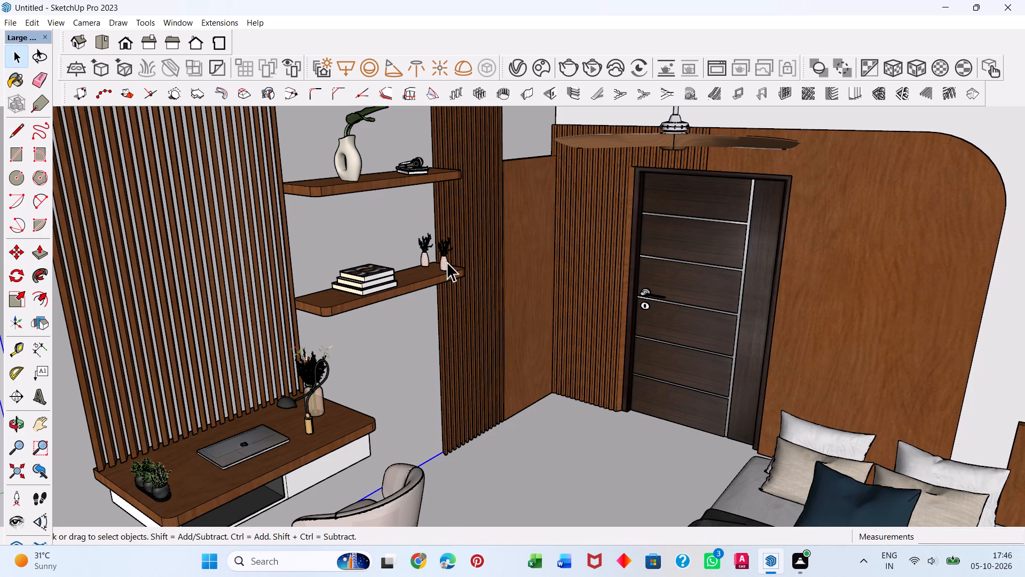
left_click(447, 262)
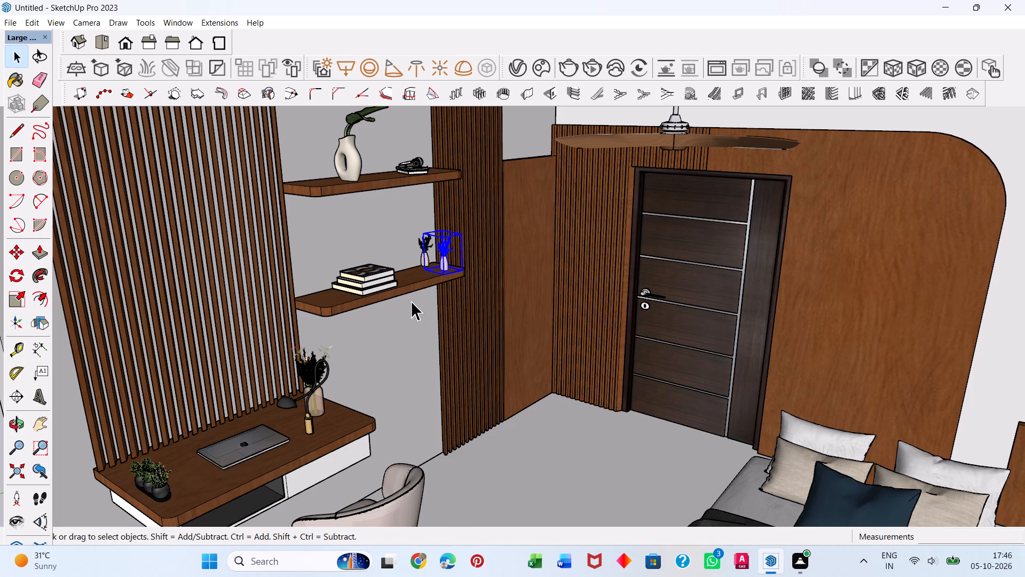
left_click(423, 259, "shift")
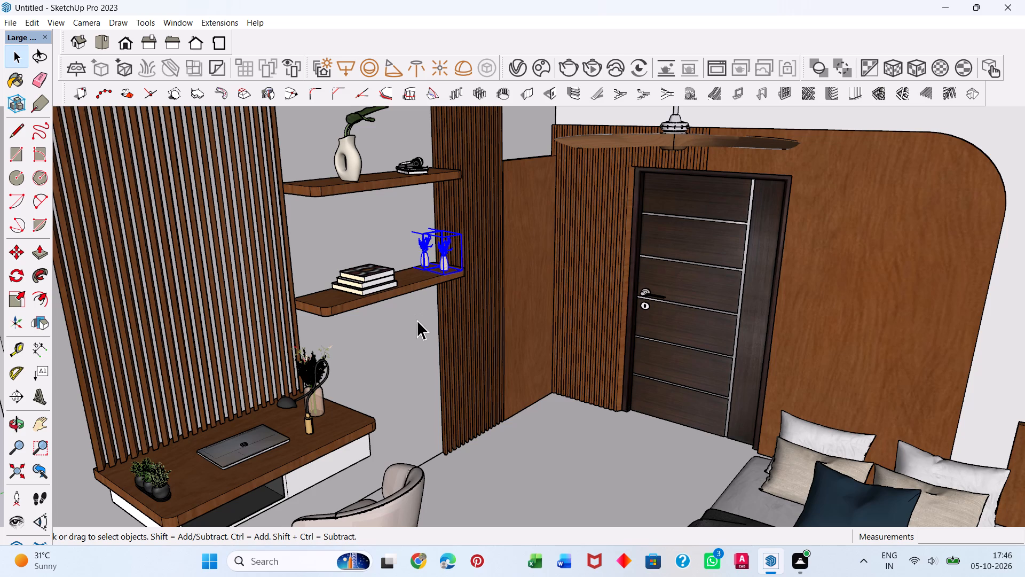
scroll(440, 282, "up", 4)
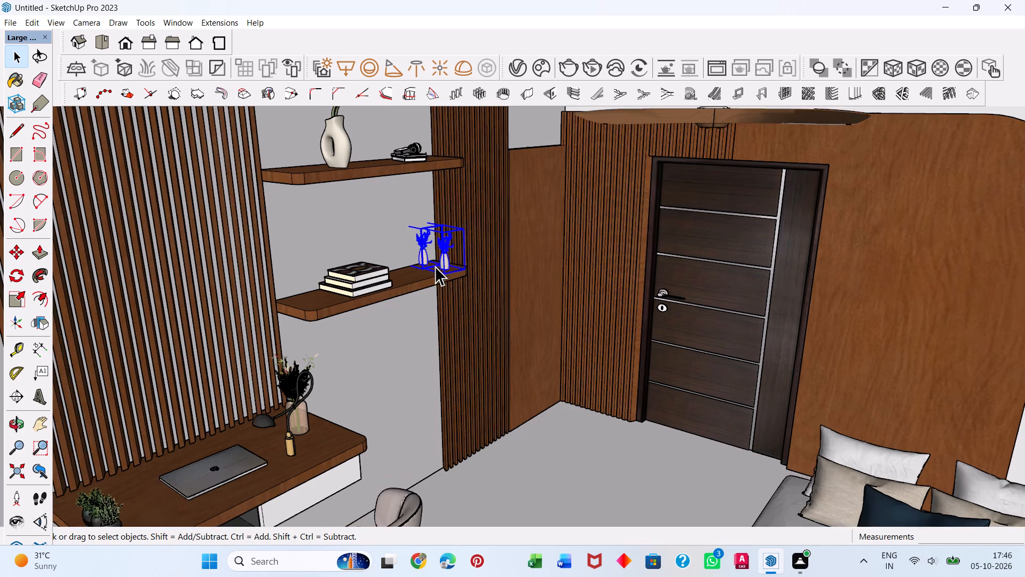
scroll(435, 266, "up", 20)
scroll(435, 266, "up", 9)
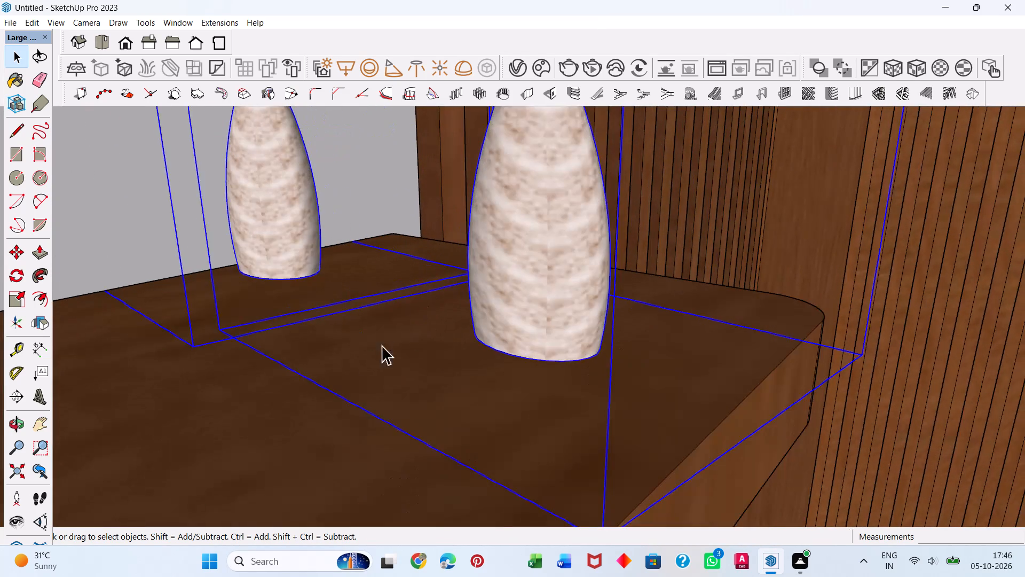
key("m")
left_click(154, 359)
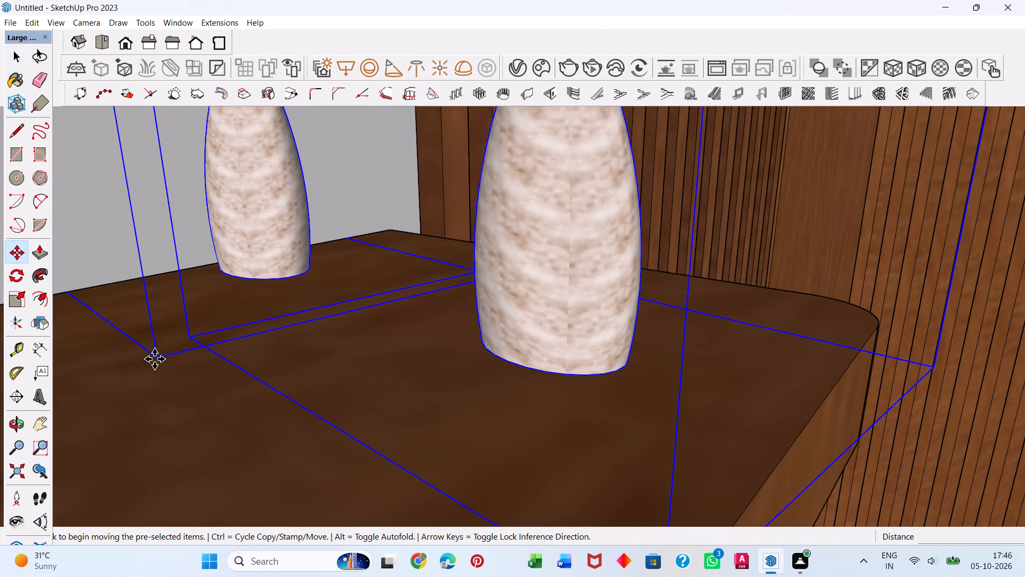
left_click(190, 344)
key("space")
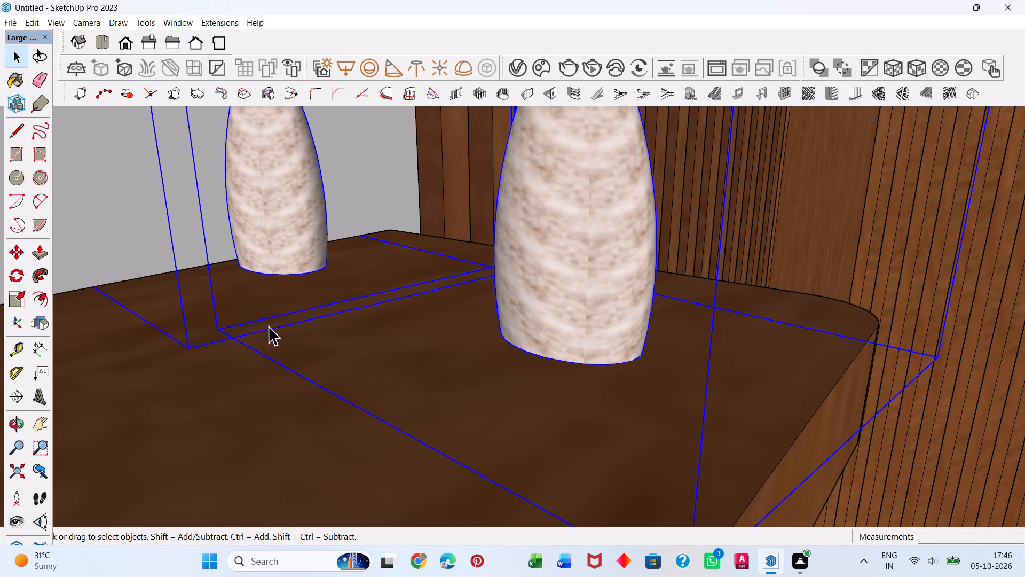
key("Escape")
key("Escape")
left_click(265, 353)
Move only the front branch vase about 7/8" toward the lower shelf's front edge, away from the other vase.
left_click(575, 314)
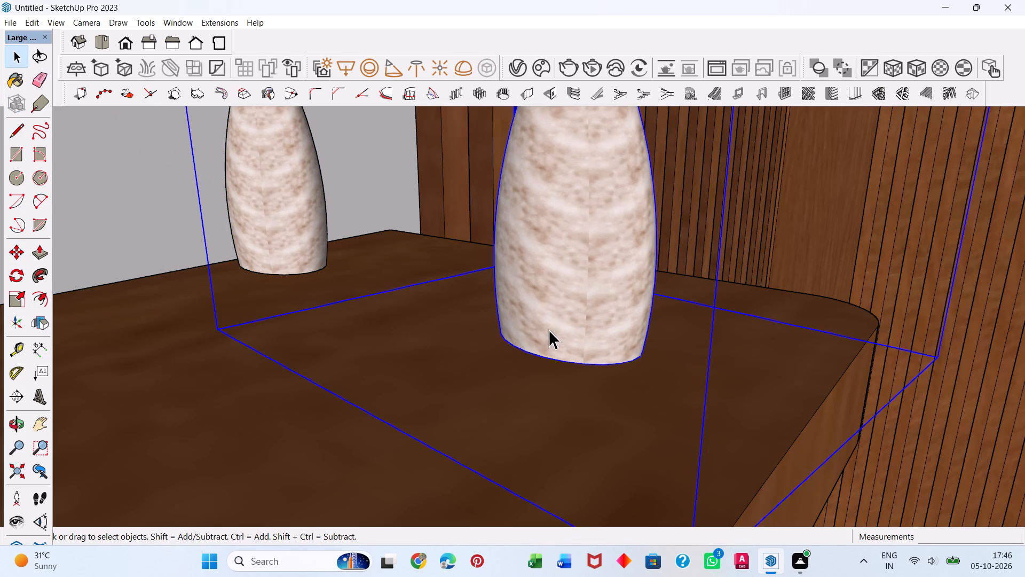
key("m")
left_click(217, 328)
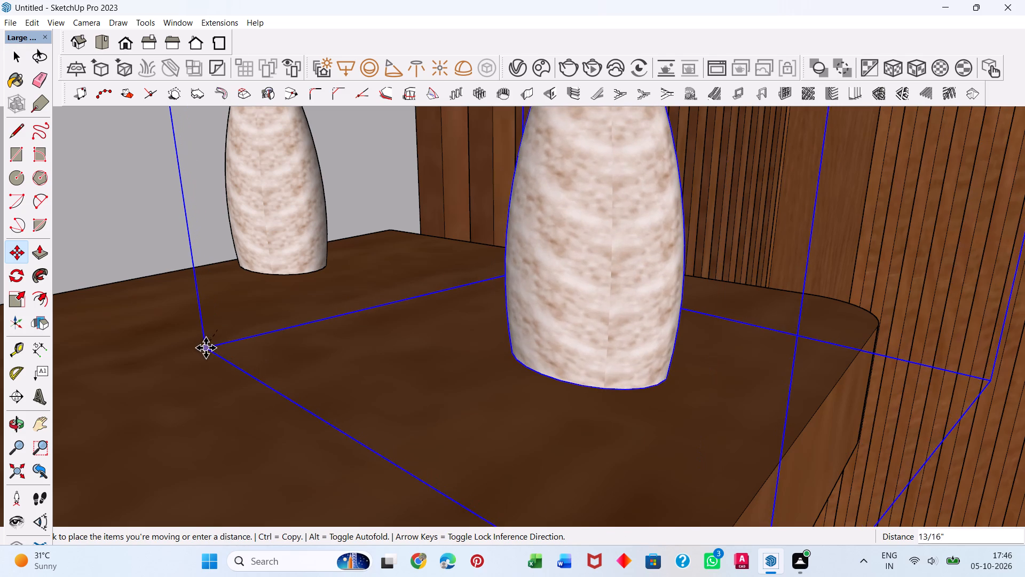
left_click(191, 350)
left_click(268, 258)
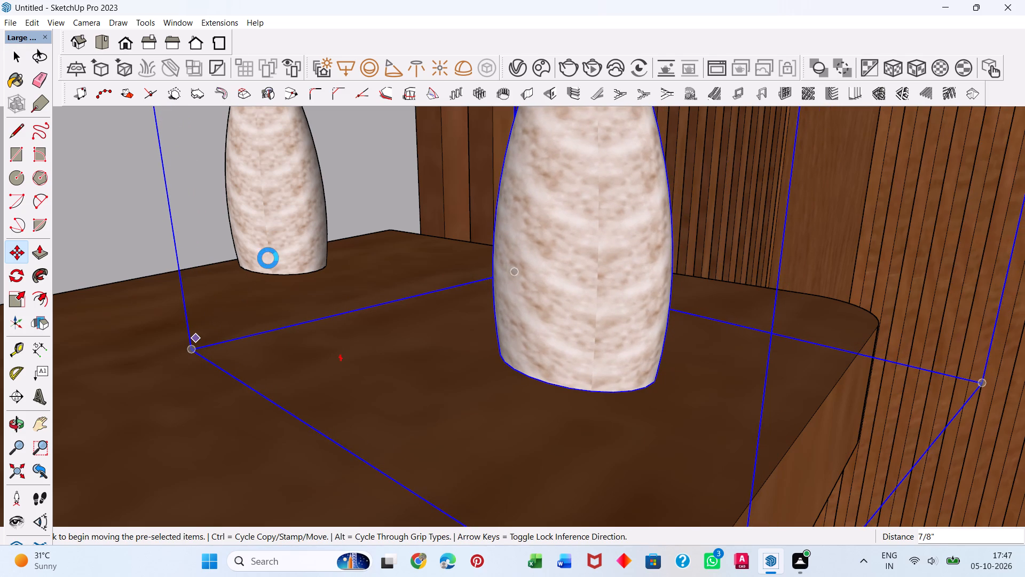
Group the two branch vases on the lower wall shelf together.
key("space")
key("space")
key("space")
key("space")
key("space")
key("space")
key("space")
key("space")
key("Escape")
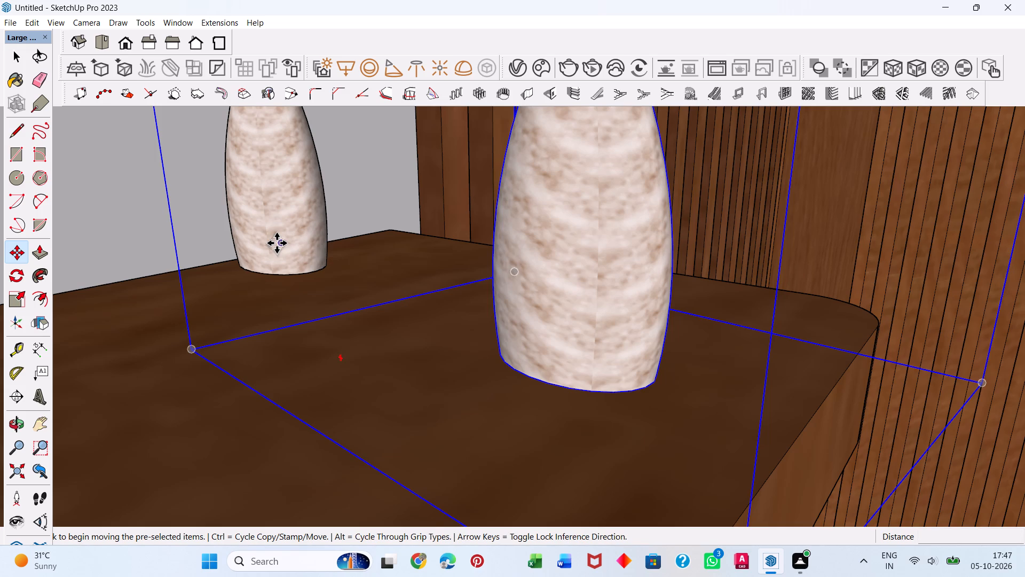
key("space")
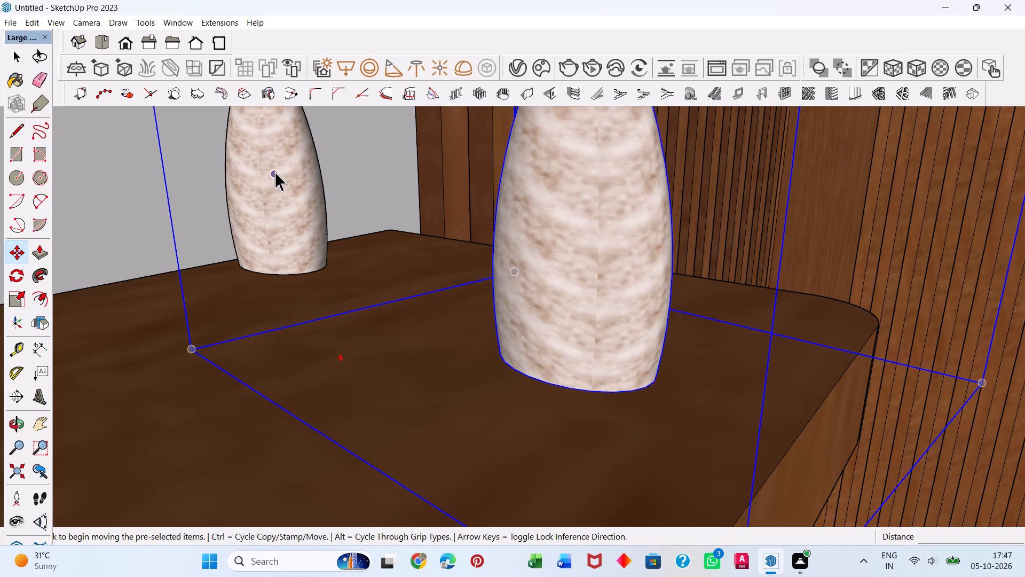
left_click(270, 172)
left_click(526, 274)
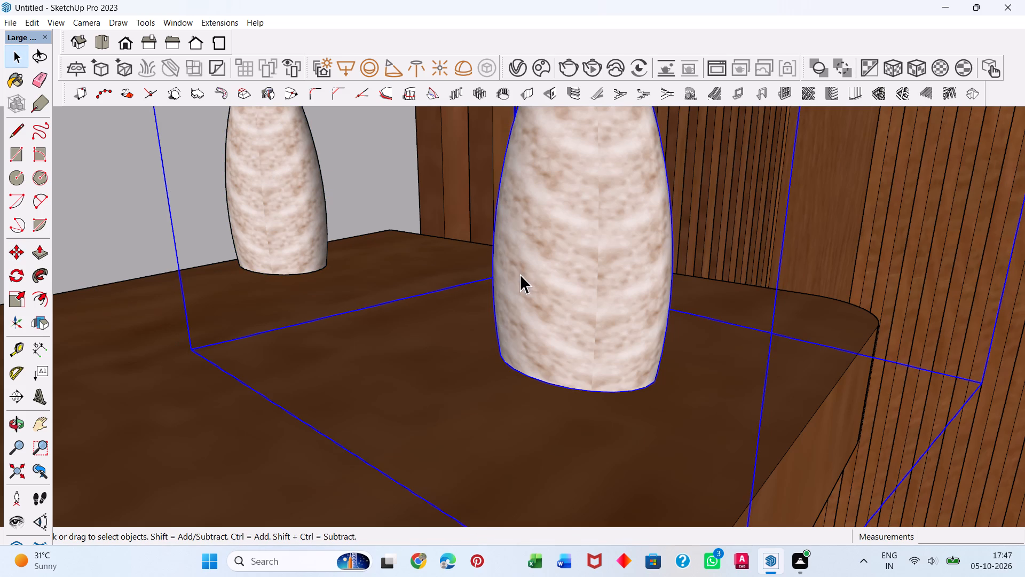
left_click(295, 185, "shift")
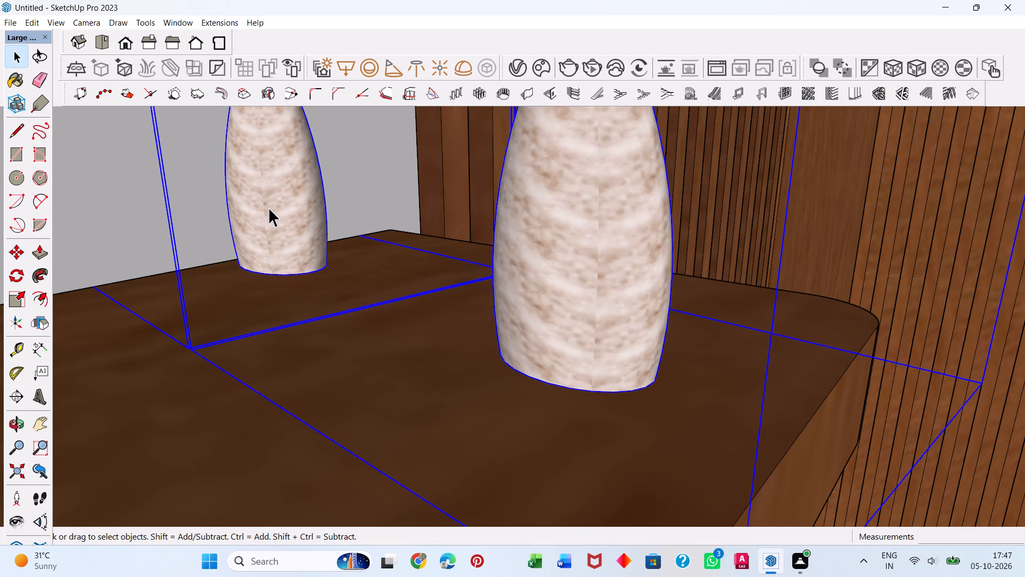
key("g")
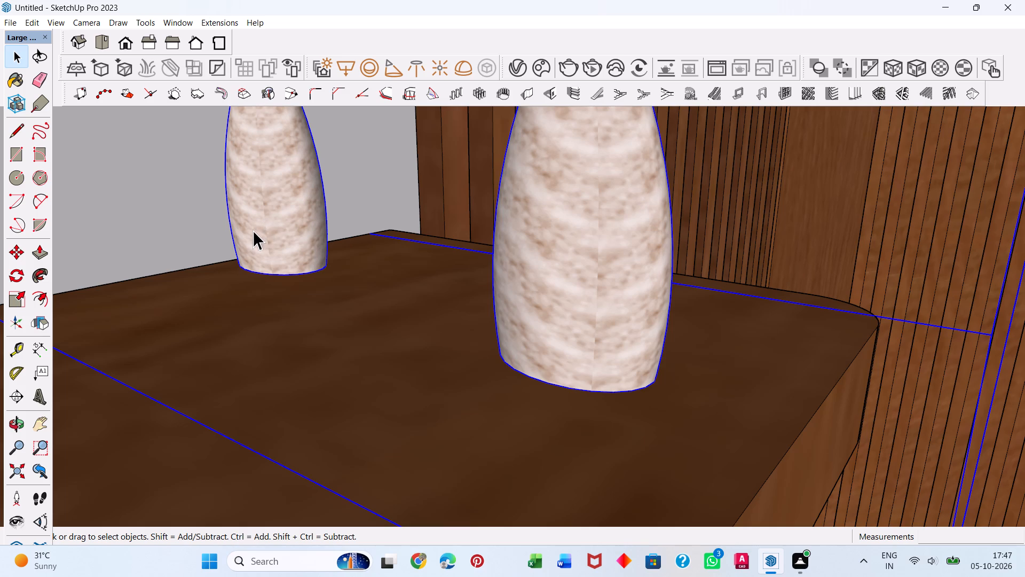
Rotate the vase group about the vertical axis so the two vases line up along the lower shelf's length.
key("q")
scroll(419, 206, "down", 7)
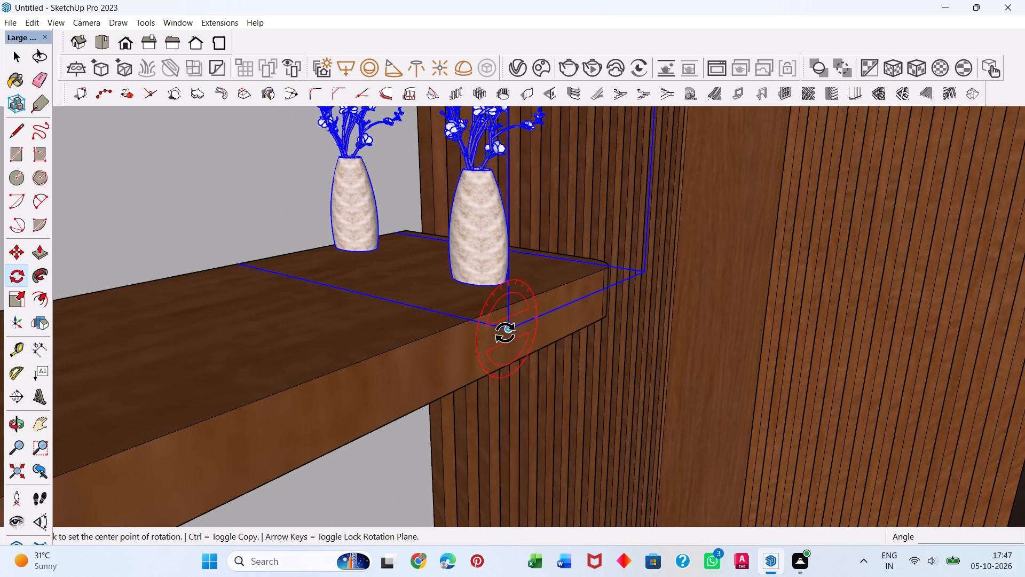
key("Up")
left_click(502, 320)
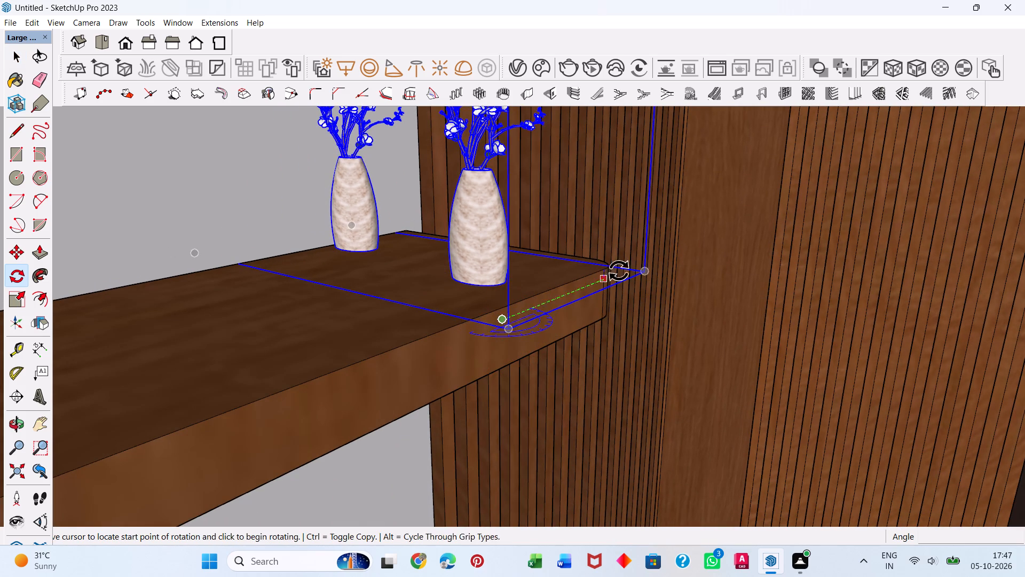
left_click(650, 268)
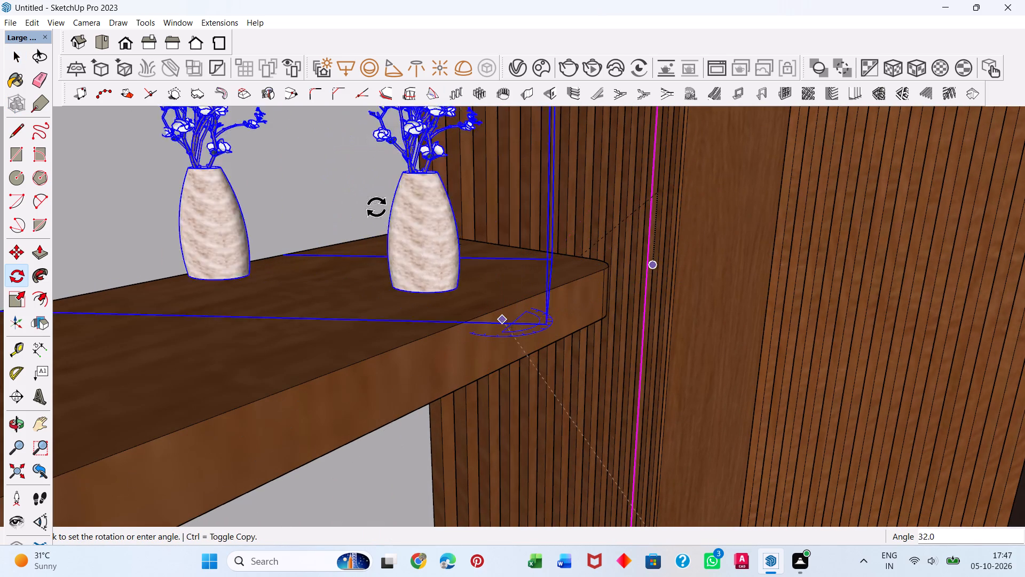
left_click(326, 303)
scroll(318, 220, "down", 5)
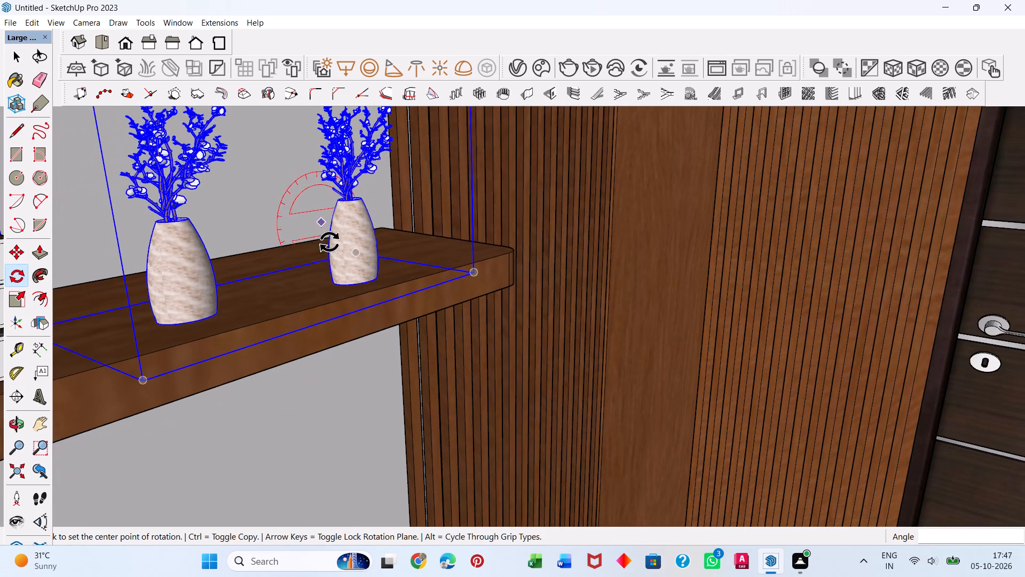
key("space")
scroll(413, 192, "down", 10)
key("space")
key("space")
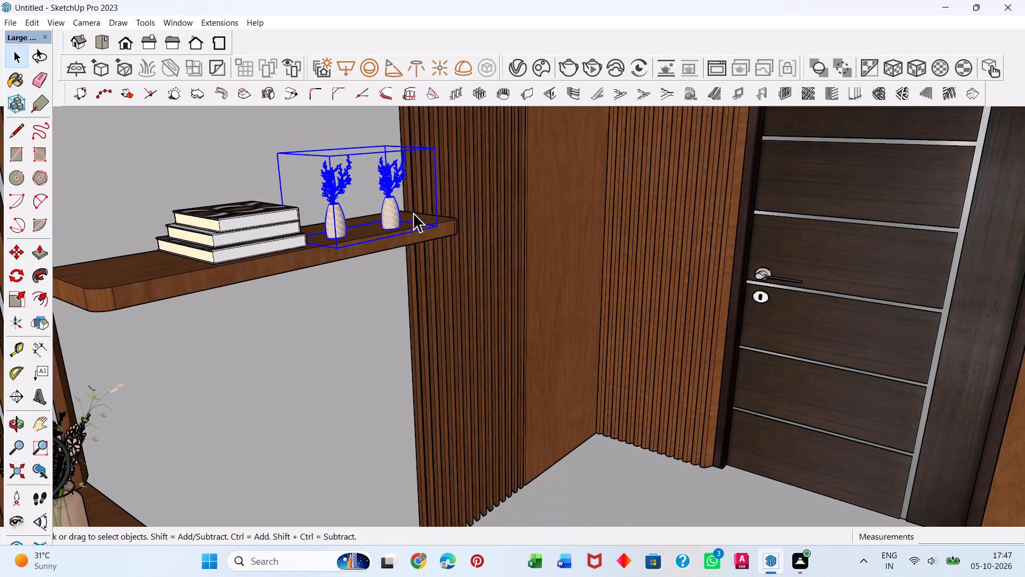
key("Escape")
key("Escape")
Move the vase group about 4 1/8" back onto the lower shelf, plus about 3 11/16" along it toward the slatted panel.
middle_click_drag(373, 224, 350, 339)
scroll(371, 240, "up", 1)
key("m")
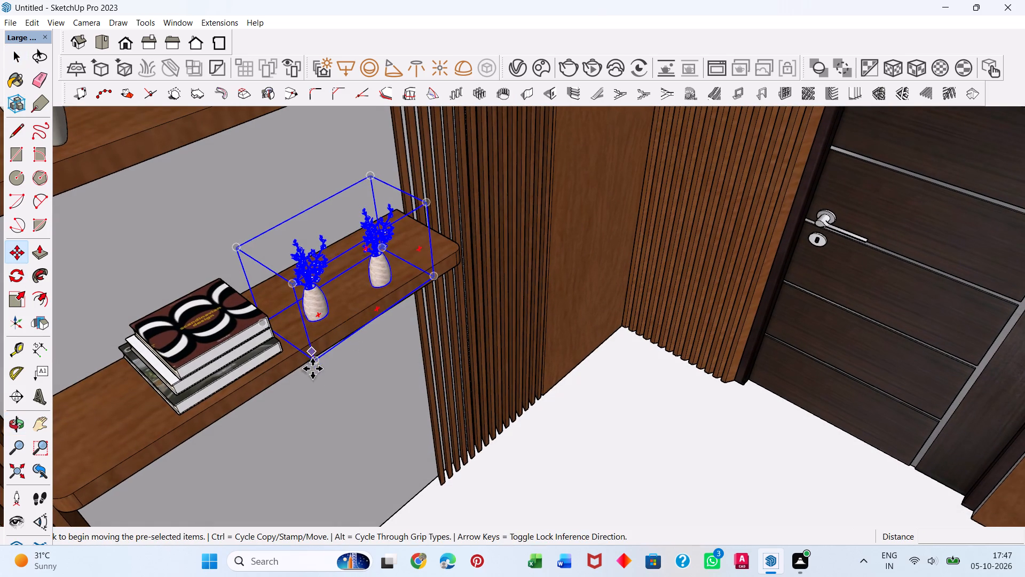
left_click(315, 361)
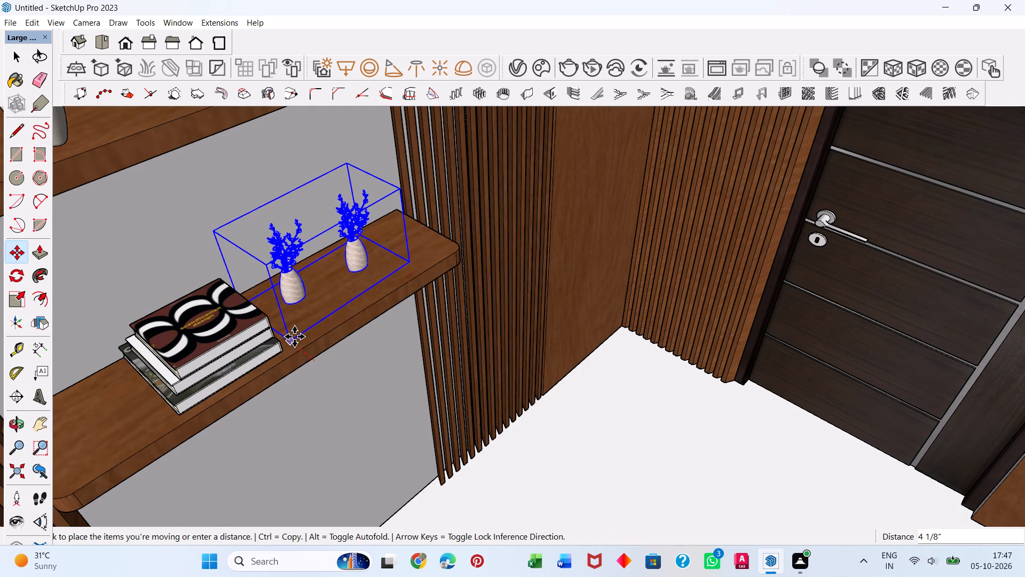
left_click(294, 337)
left_click(291, 343)
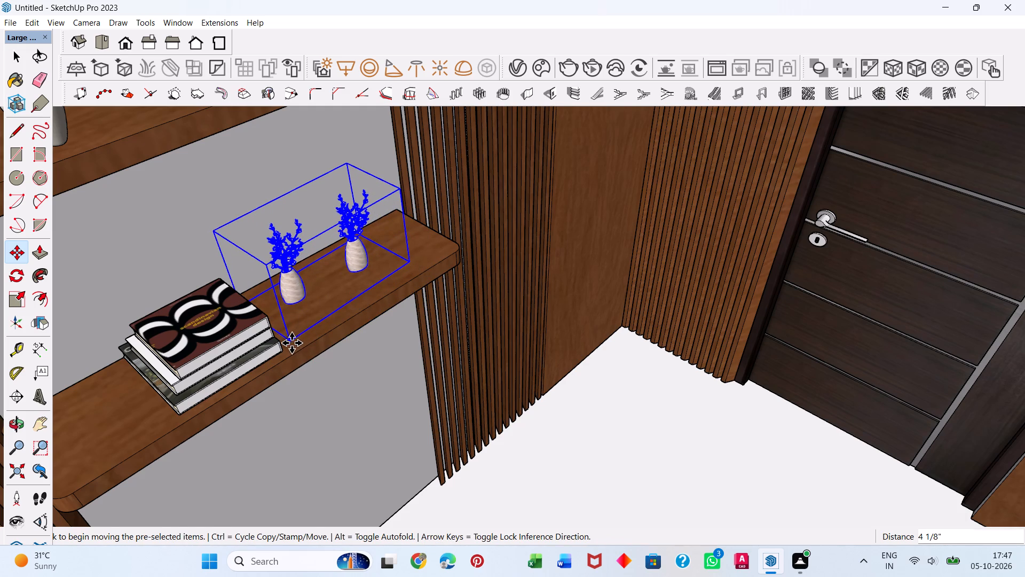
left_click(319, 321)
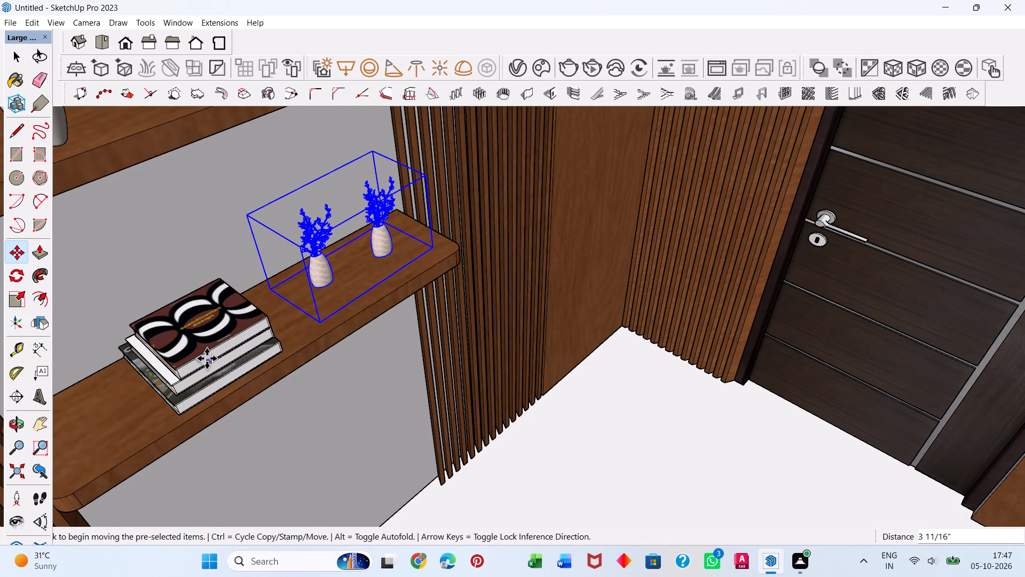
key("space")
Move the stack of books about 6" along the lower shelf, away from the vases toward its rounded free end.
left_click(203, 358)
key("m")
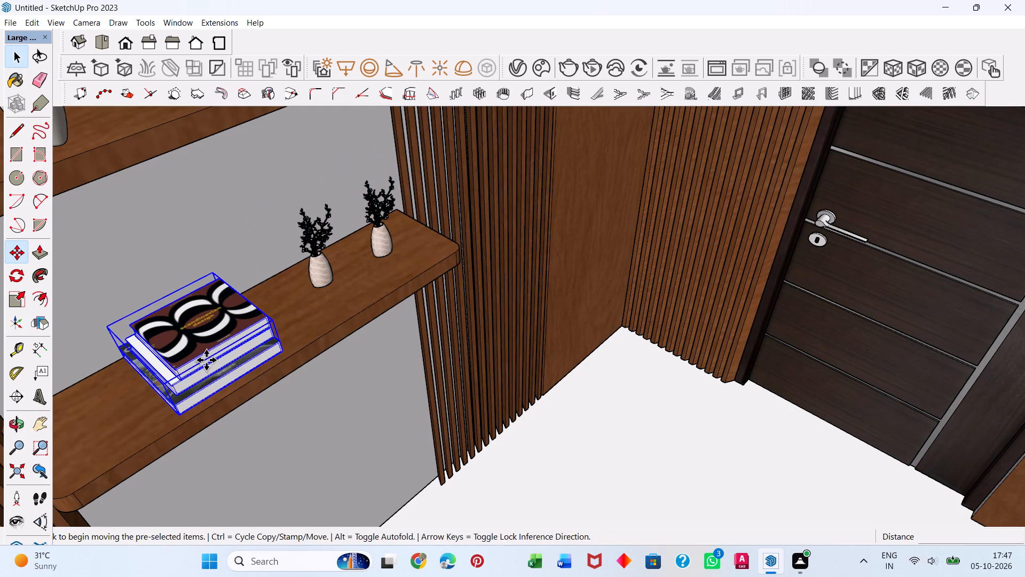
left_click(180, 416)
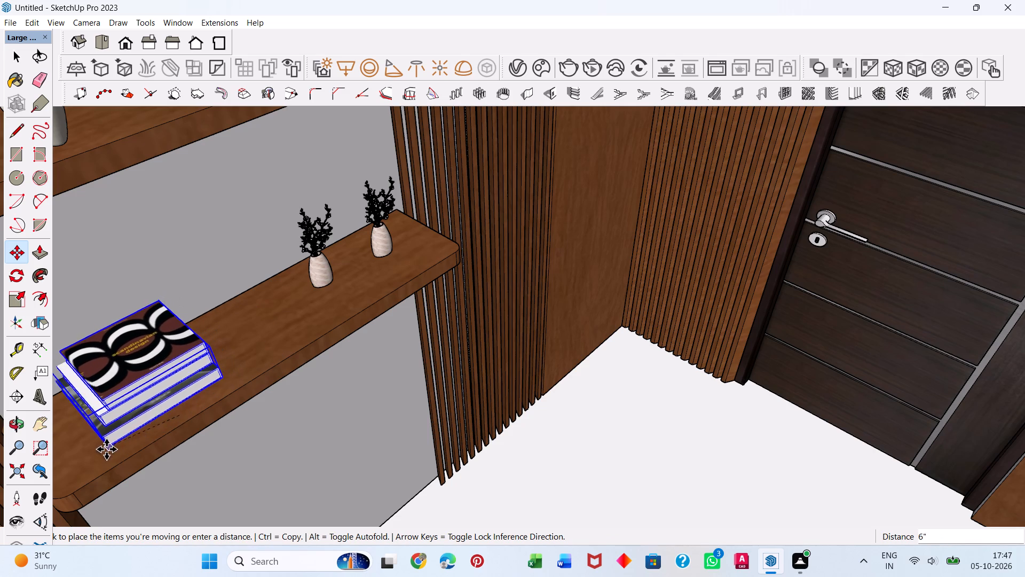
left_click(105, 453)
key("space")
Show the whole model and examine the furnished bedroom interior from its open front side.
scroll(390, 264, "down", 6)
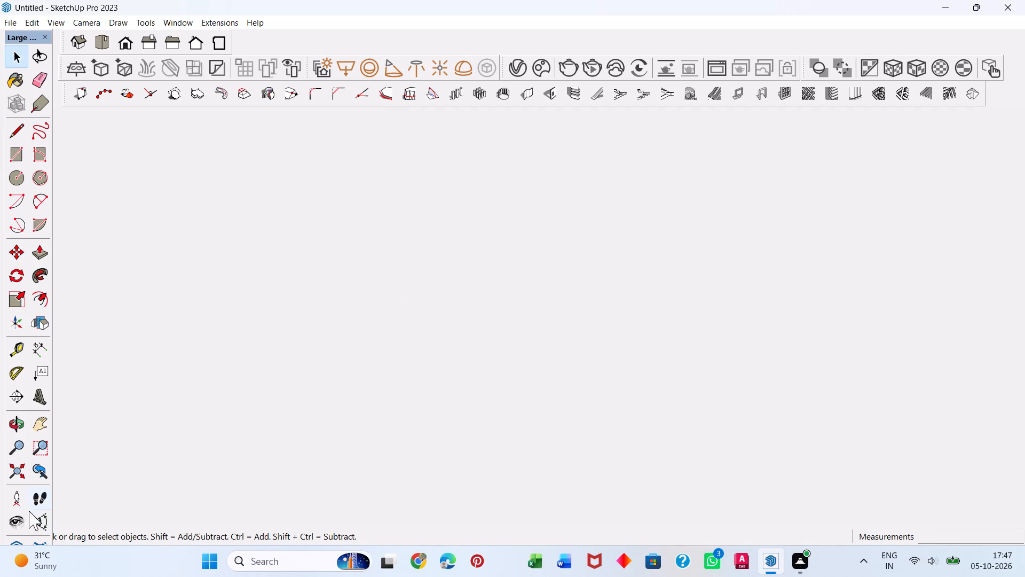
left_click(10, 461)
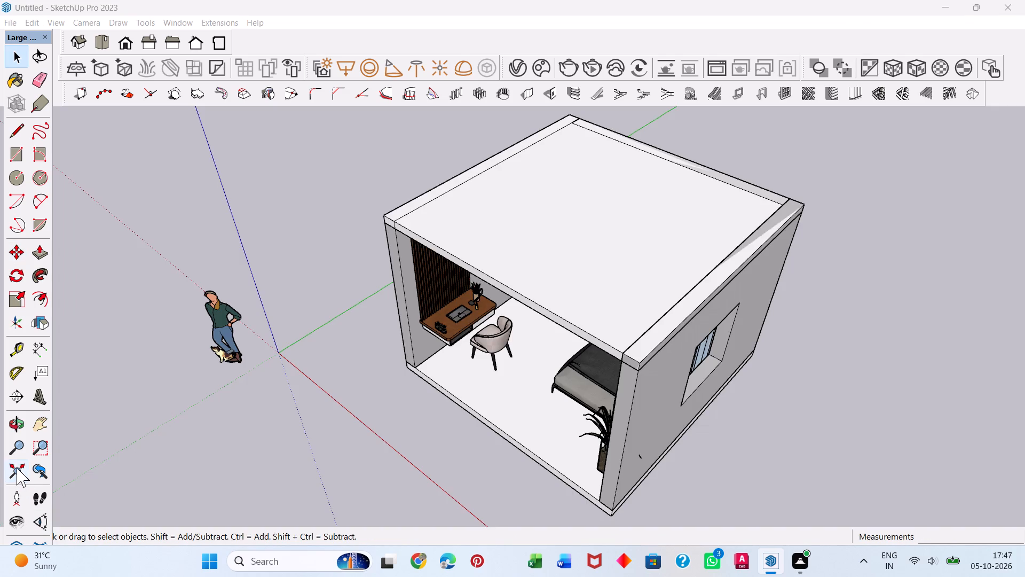
middle_click_drag(393, 420, 596, 269)
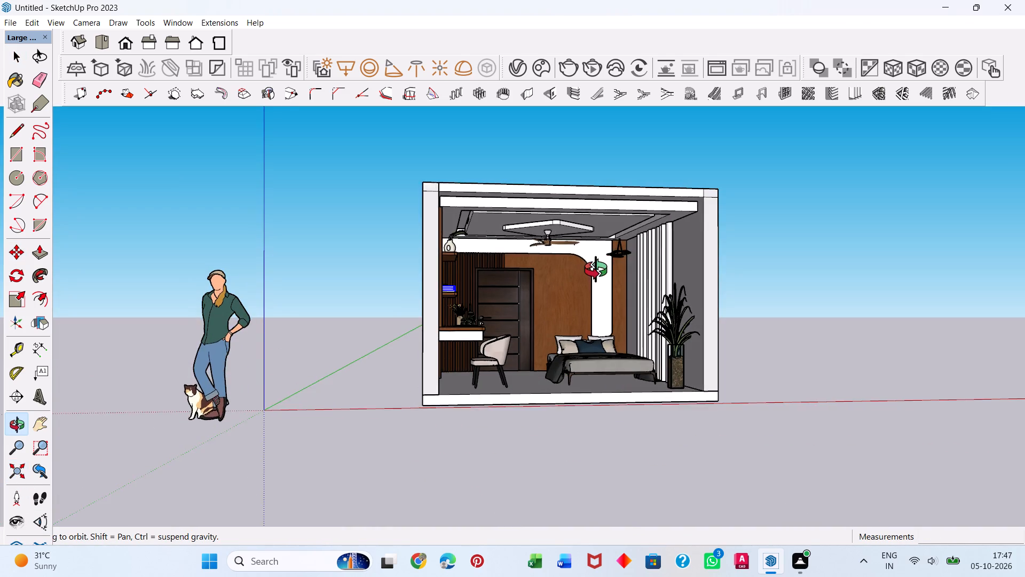
middle_click_drag(596, 269, 592, 270)
key("space")
left_click(881, 333)
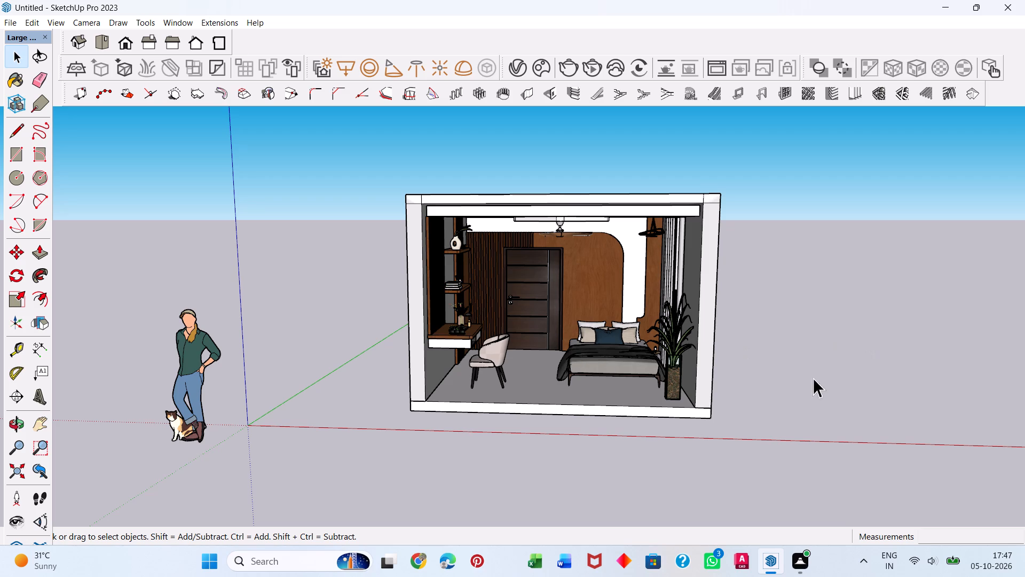
middle_click_drag(736, 385, 695, 377)
scroll(695, 377, "up", 1)
scroll(723, 340, "up", 4)
scroll(569, 309, "up", 1)
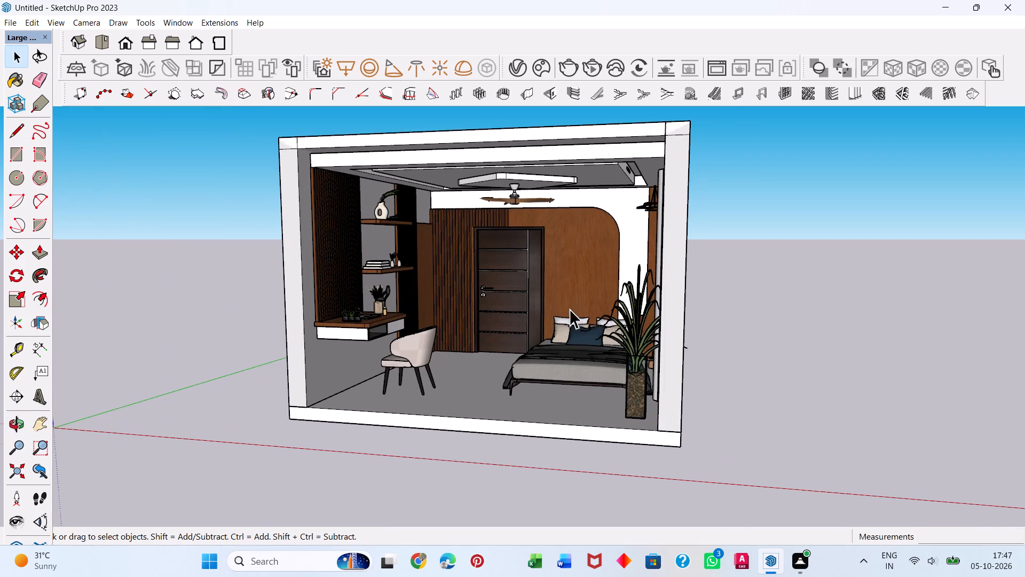
middle_click_drag(571, 309, 624, 319)
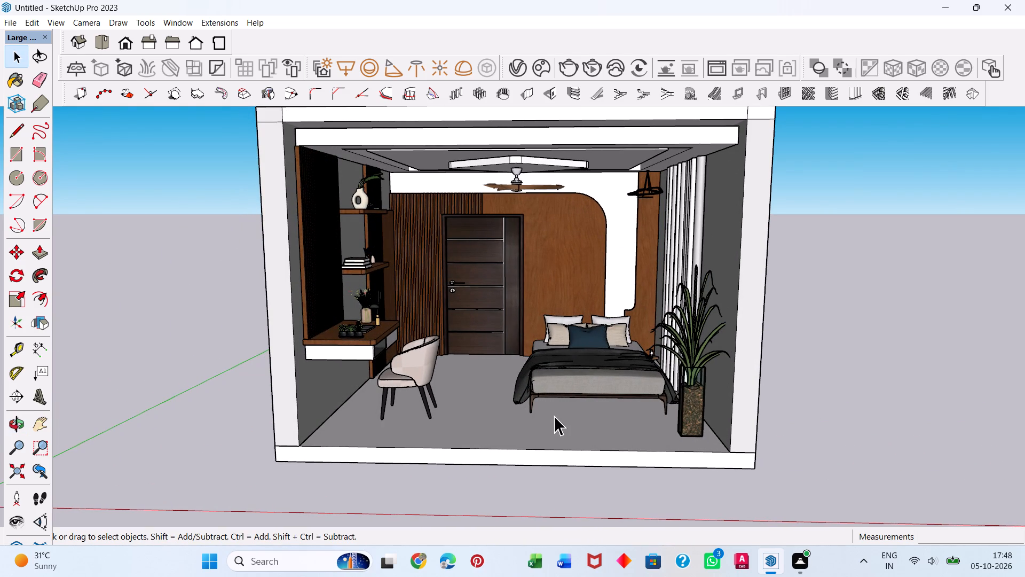
scroll(577, 305, "up", 2)
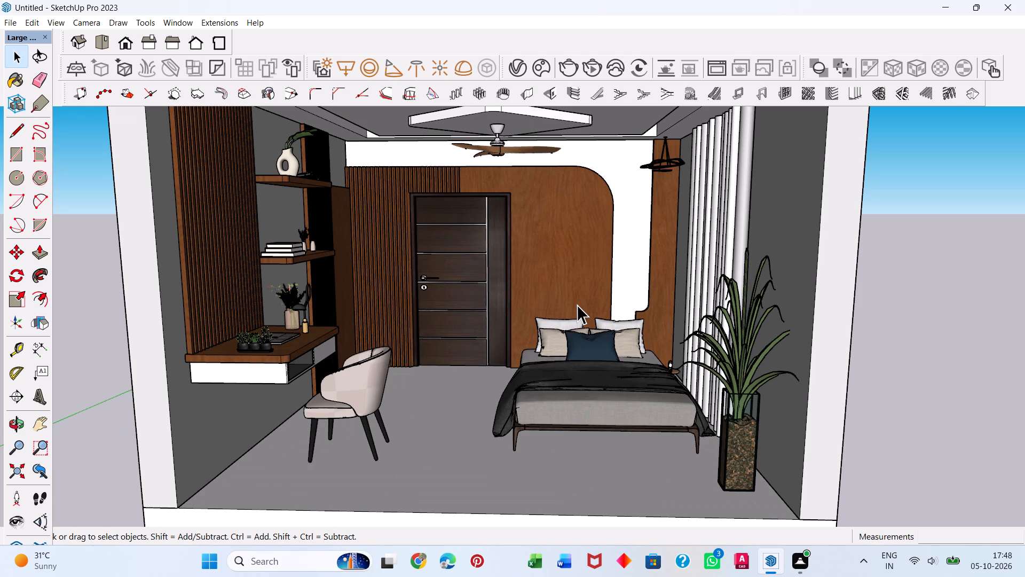
Show the Default Tray beside the bedroom view.
left_click(11, 20)
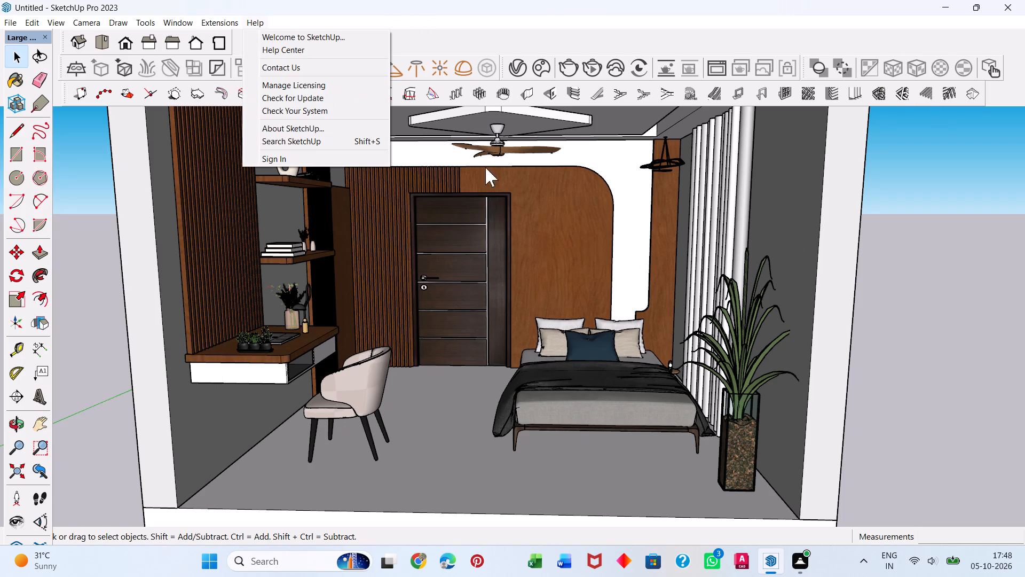
left_click(997, 202)
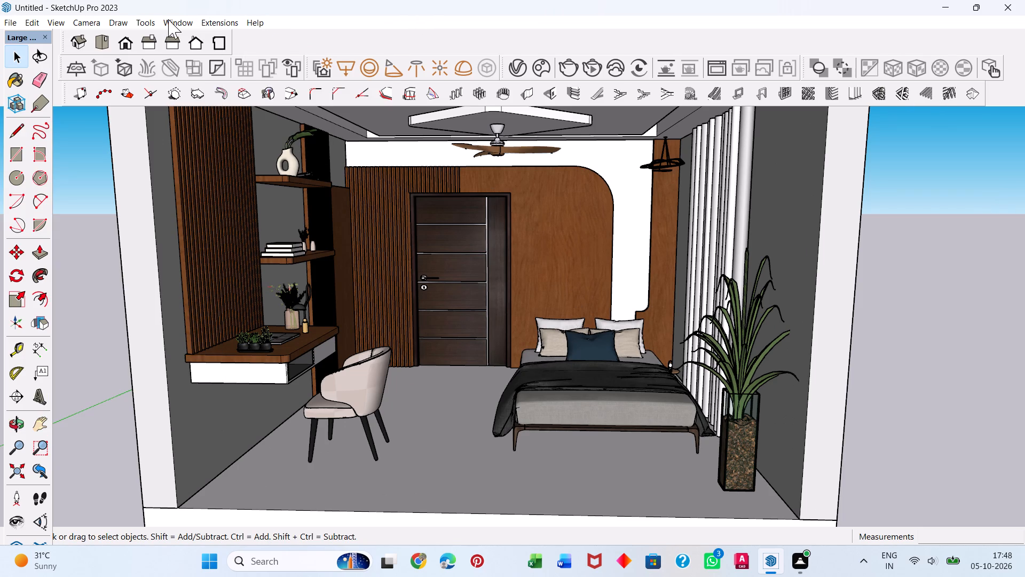
left_click(145, 23)
left_click(163, 20)
left_click(54, 19)
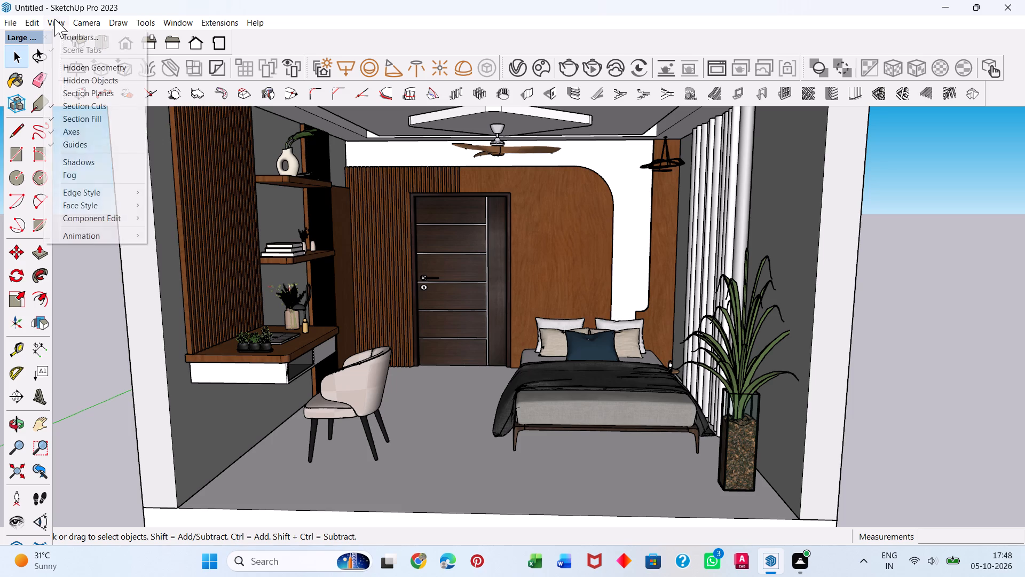
left_click(179, 22)
left_click(180, 22)
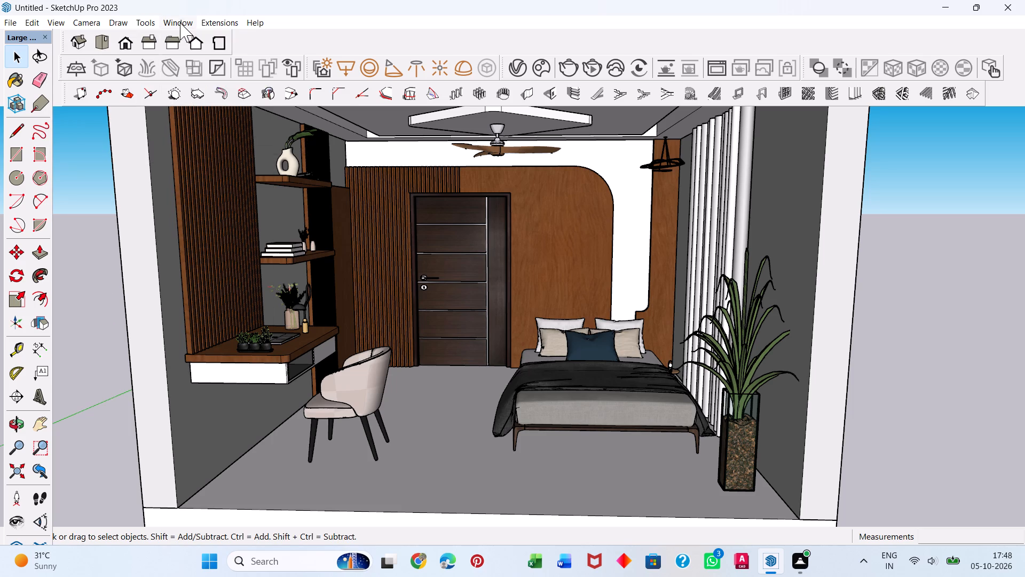
left_click(185, 34)
left_click(235, 37)
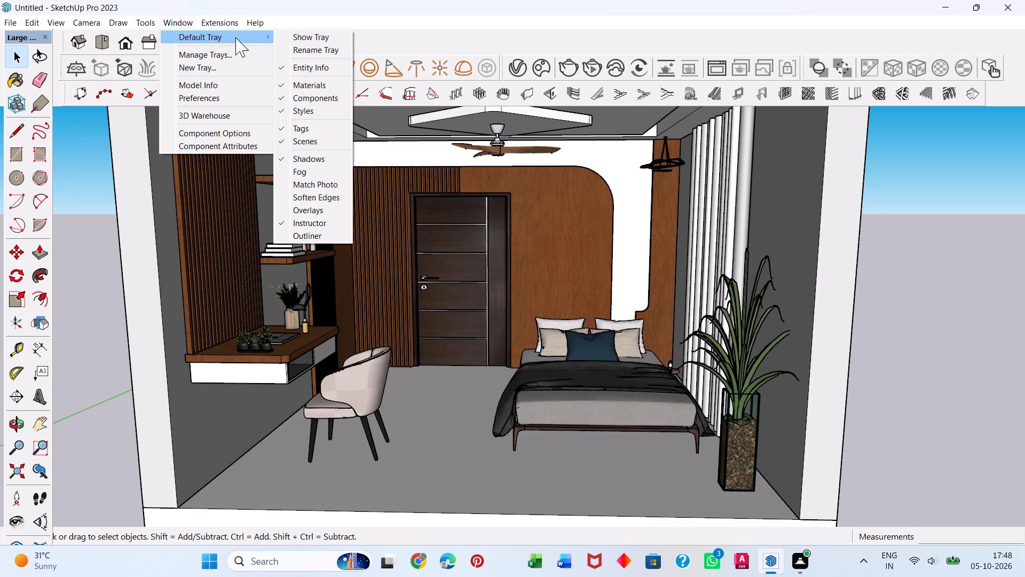
left_click(309, 37)
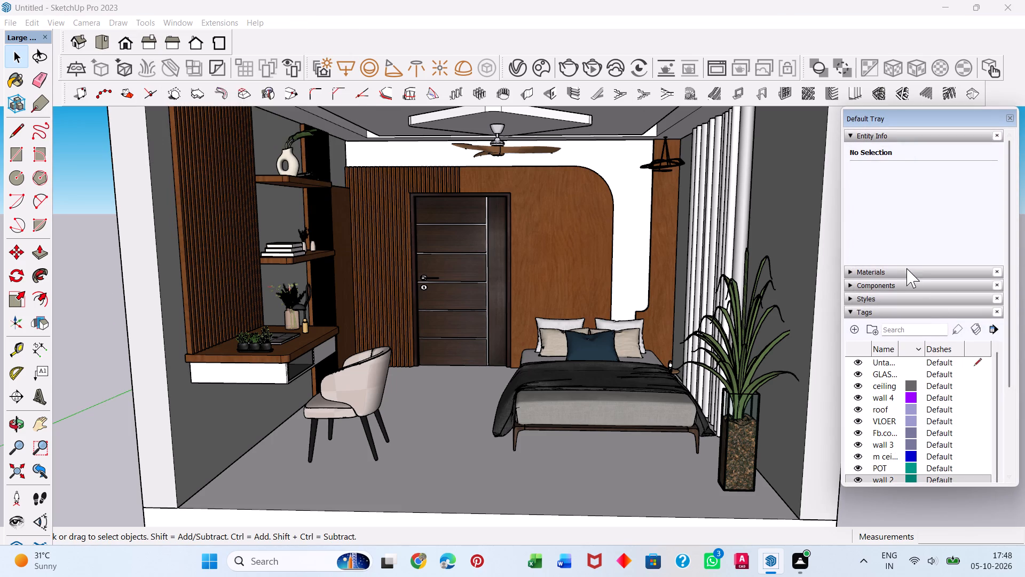
Expand the Materials section, collapse Entity Info, and show the Tile material collection.
left_click(852, 134)
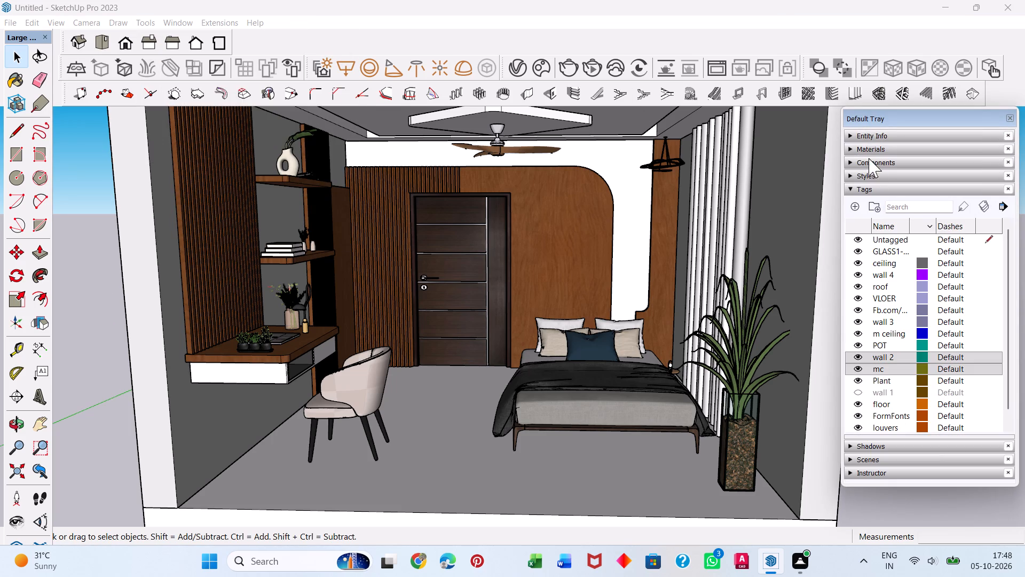
left_click(861, 147)
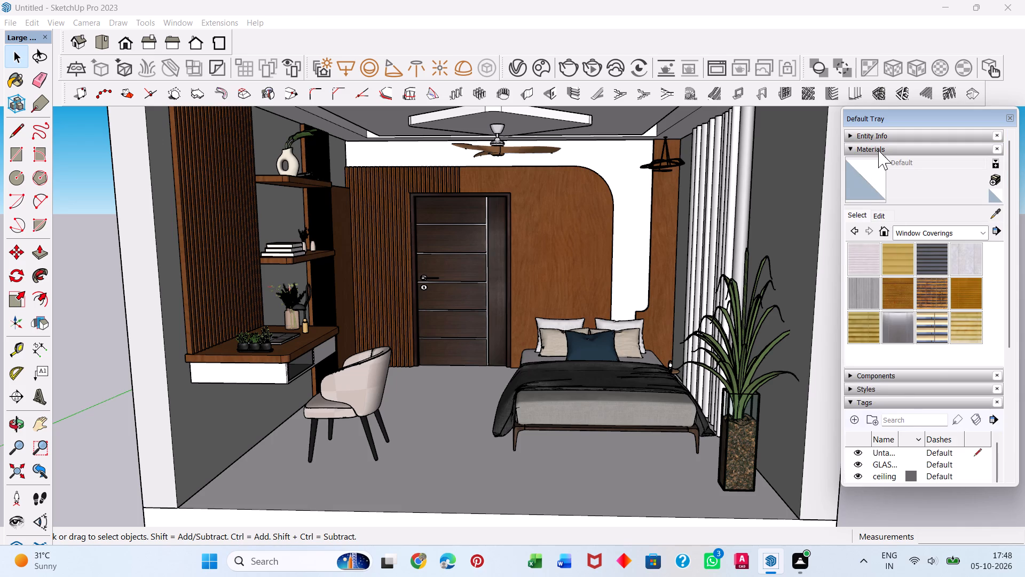
left_click(871, 150)
left_click(856, 143)
left_click(927, 232)
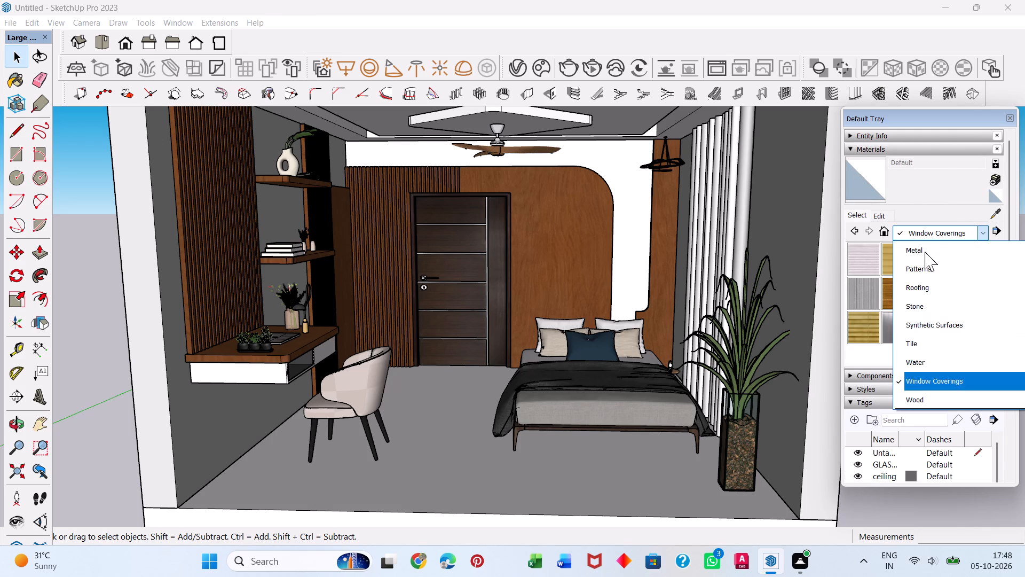
scroll(924, 266, "up", 7)
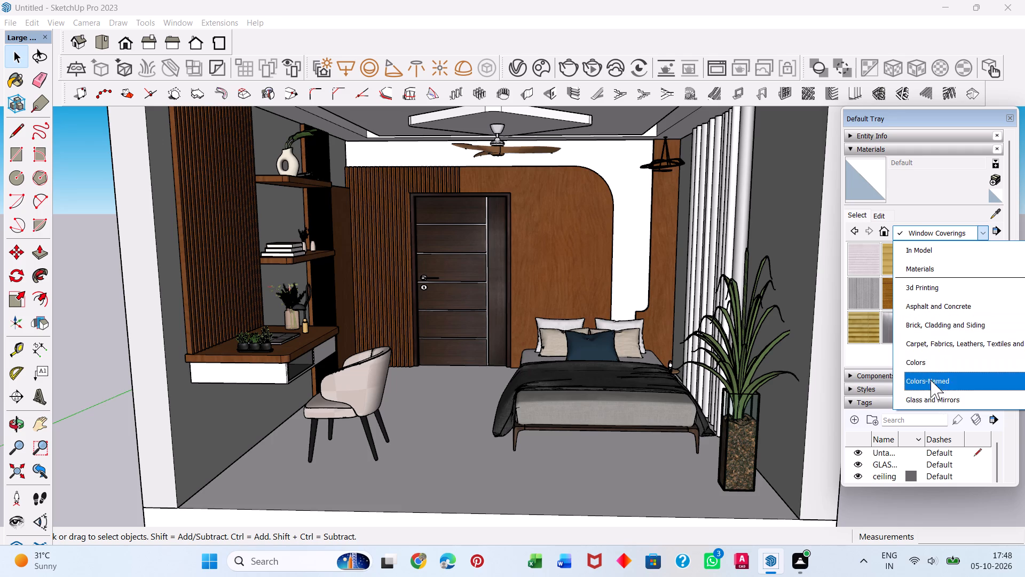
scroll(928, 350, "down", 4)
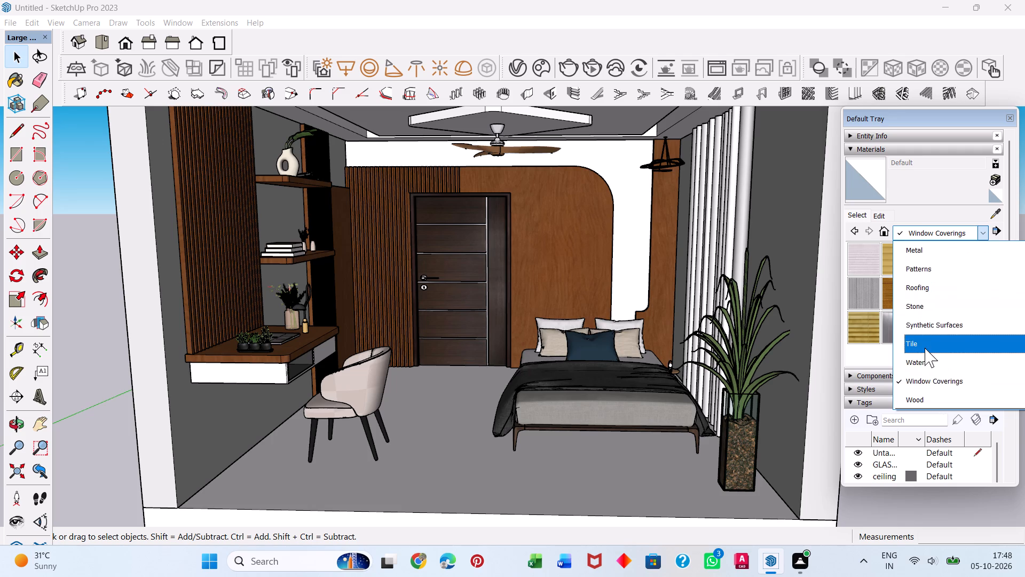
left_click(924, 344)
Start creating a new material and name it marble.
left_click(995, 181)
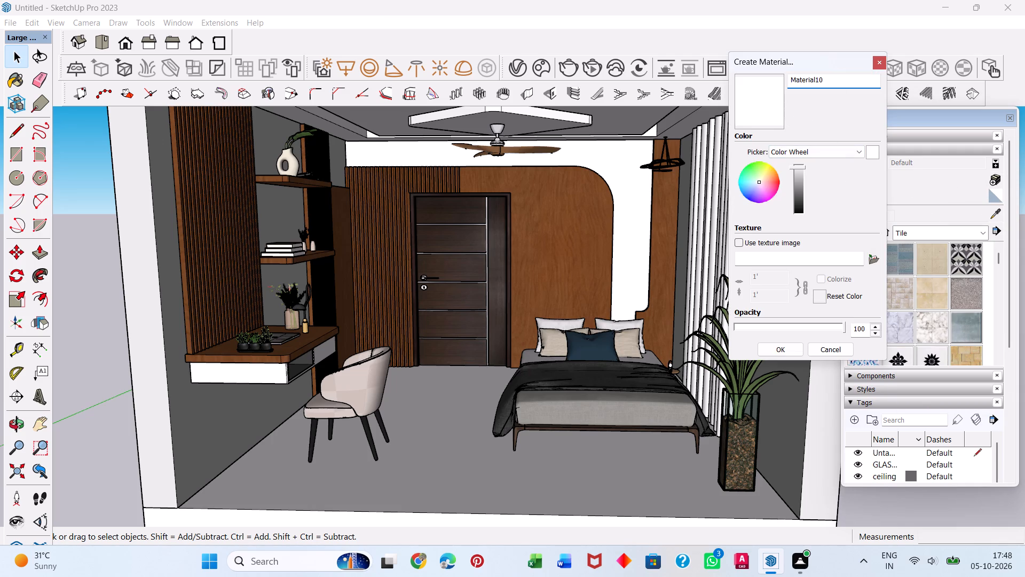
left_click_drag(833, 83, 783, 82)
type("tilr")
key("BackSpace")
key("BackSpace")
key("BackSpace")
key("BackSpace")
type("marble")
key("Return")
left_click(767, 111)
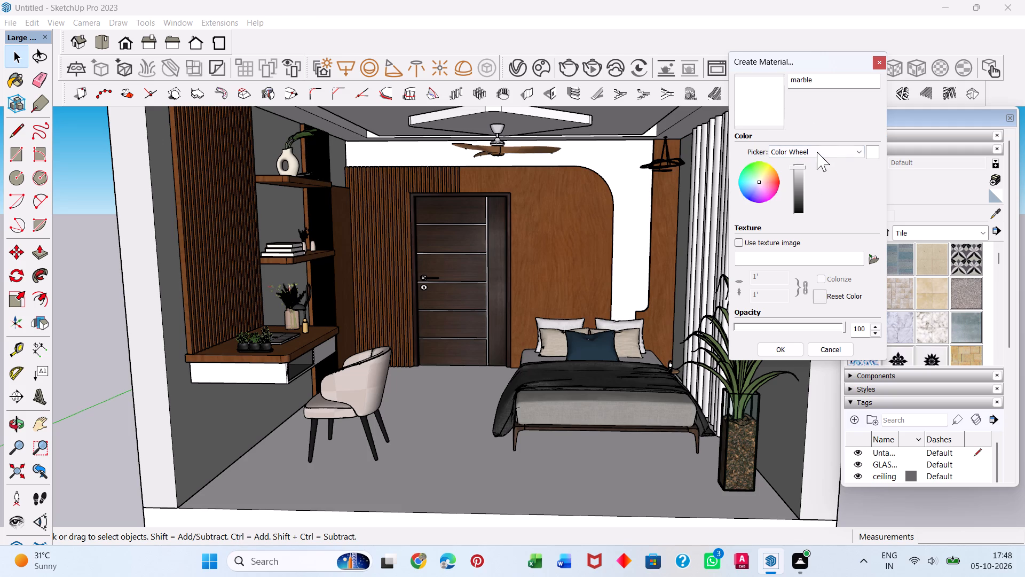
left_click(826, 154)
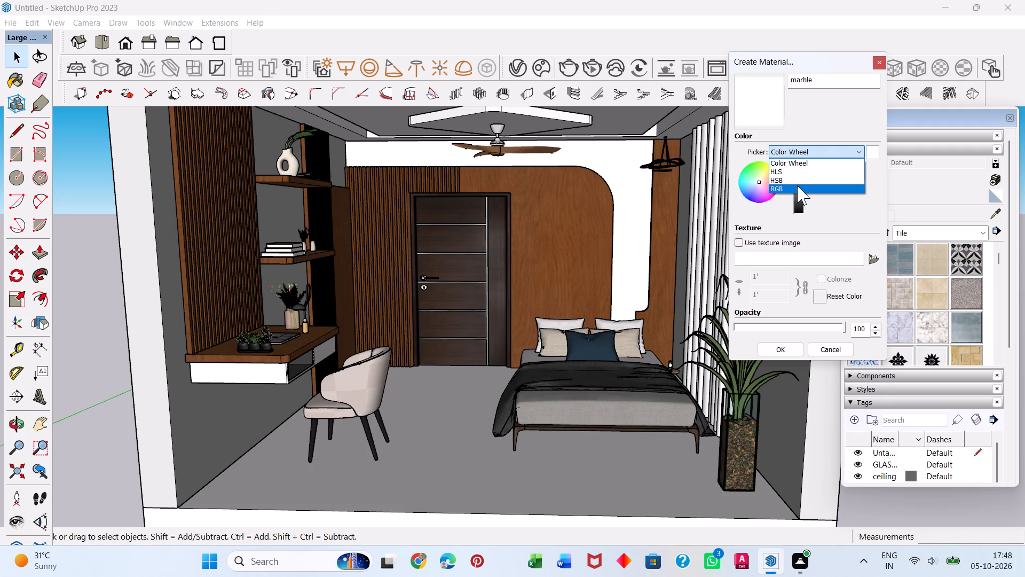
left_click(797, 185)
left_click(874, 260)
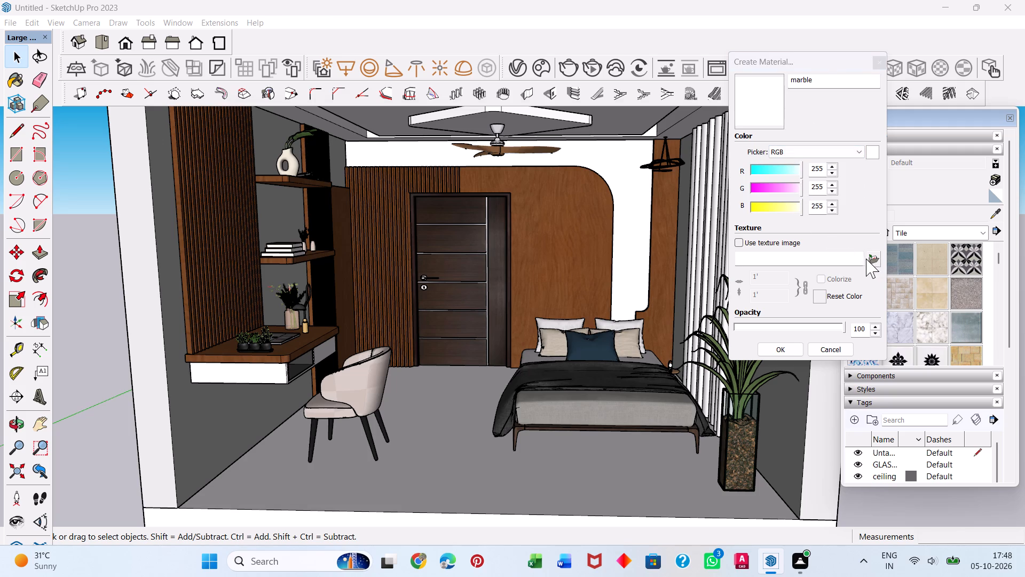
left_click(271, 241)
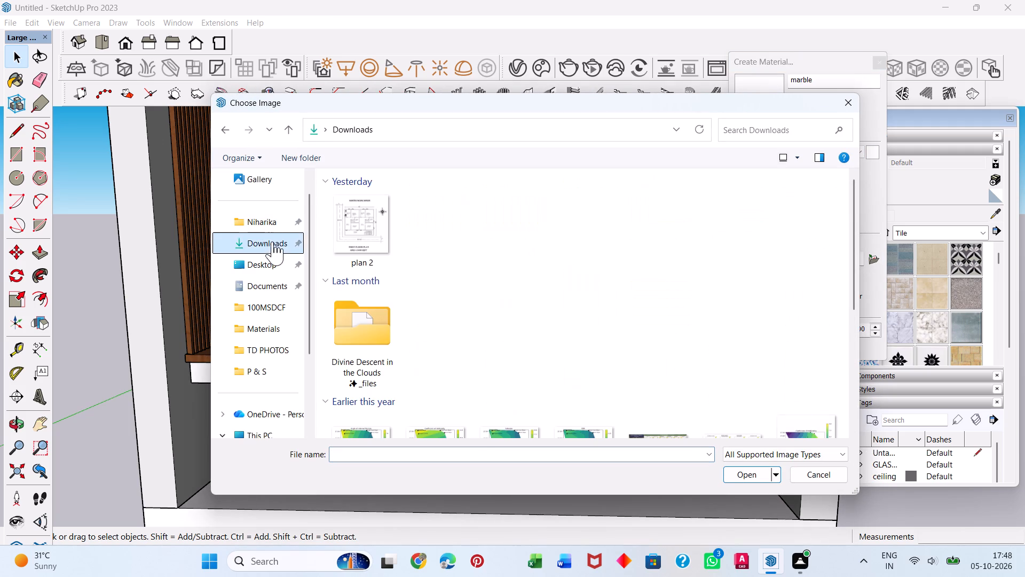
left_click(269, 331)
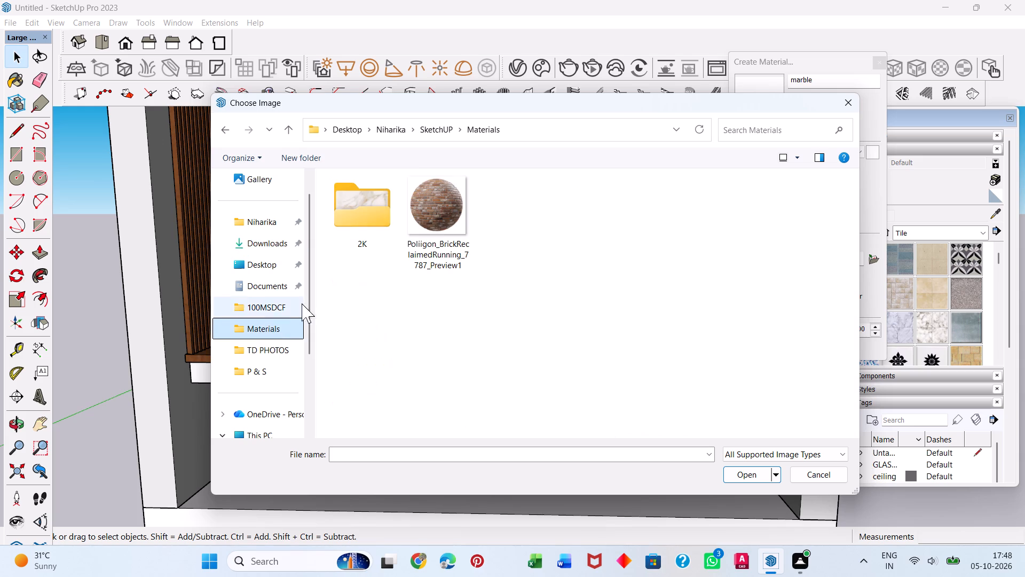
double_click(380, 224)
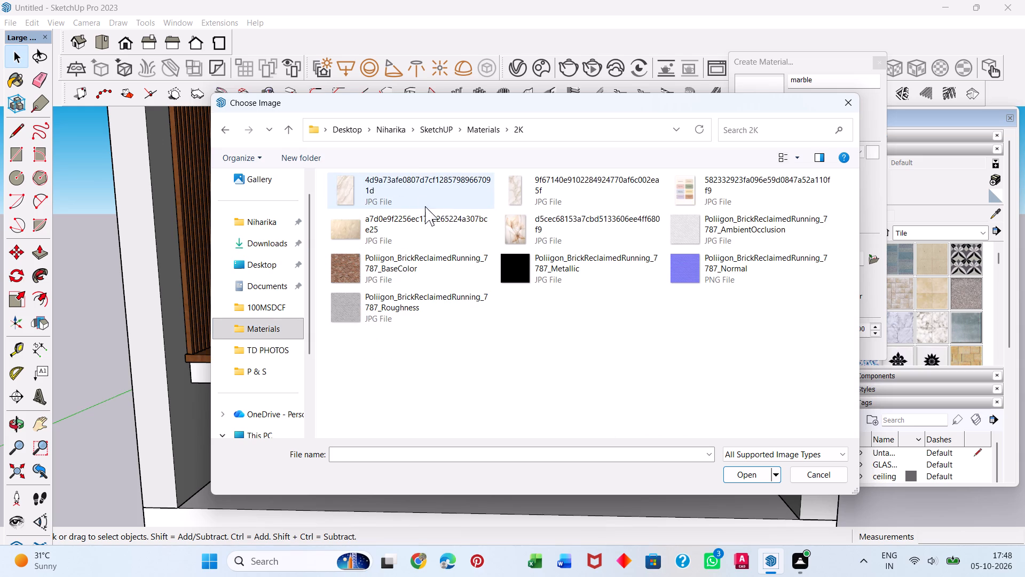
left_click(336, 196)
left_click(755, 470)
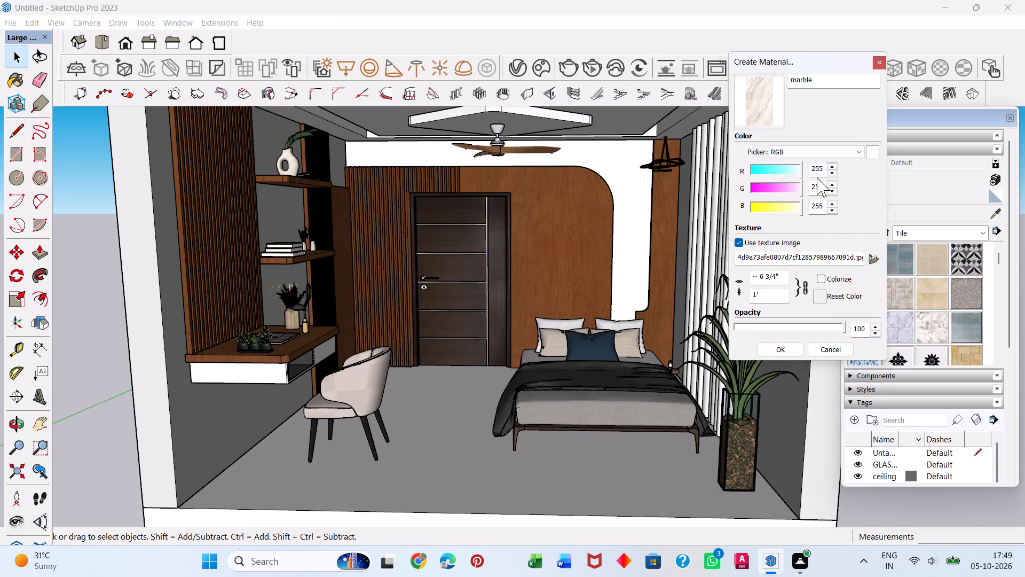
left_click(760, 114)
left_click(764, 121)
Unlink the marble texture's proportions, set its width to 1', and create the material.
scroll(799, 267, "down", 5)
left_click(804, 289)
left_click(775, 279)
left_click_drag(785, 276, 739, 284)
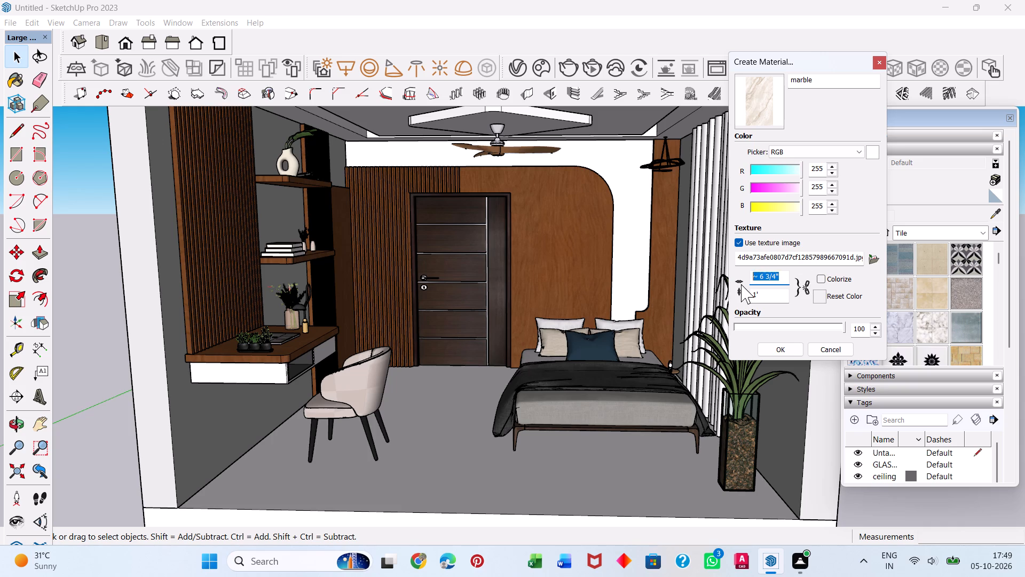
type("1'")
left_click(784, 345)
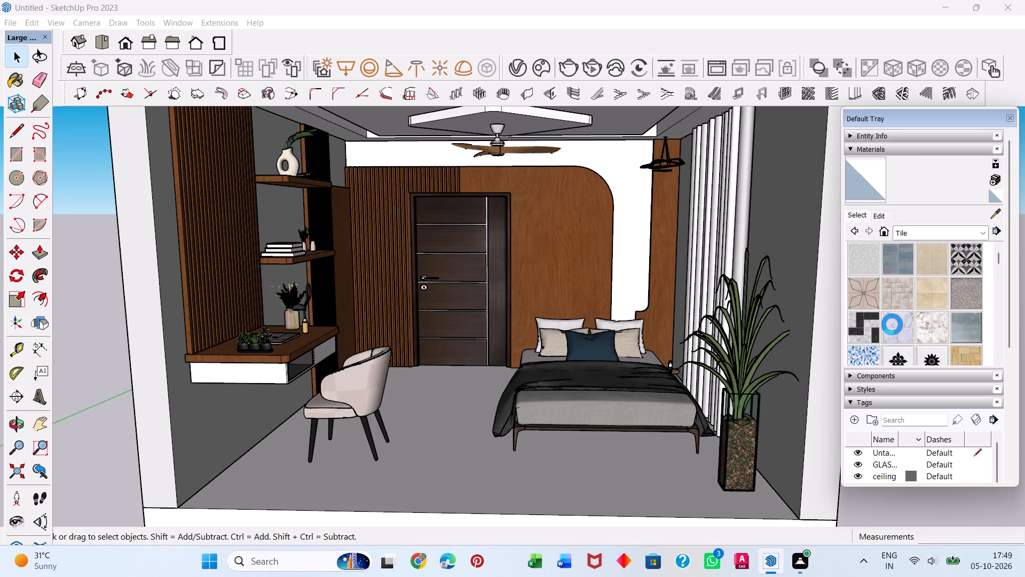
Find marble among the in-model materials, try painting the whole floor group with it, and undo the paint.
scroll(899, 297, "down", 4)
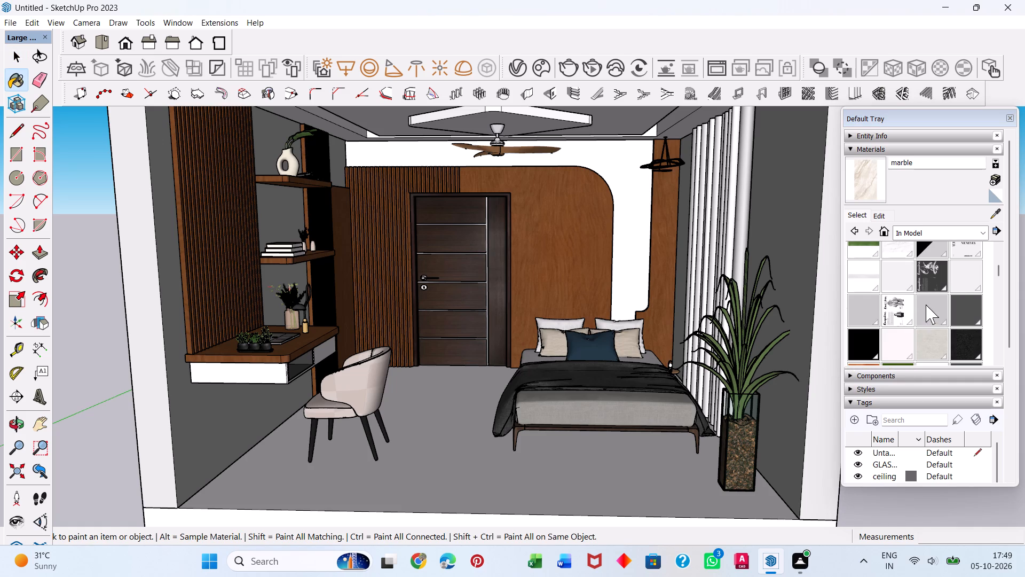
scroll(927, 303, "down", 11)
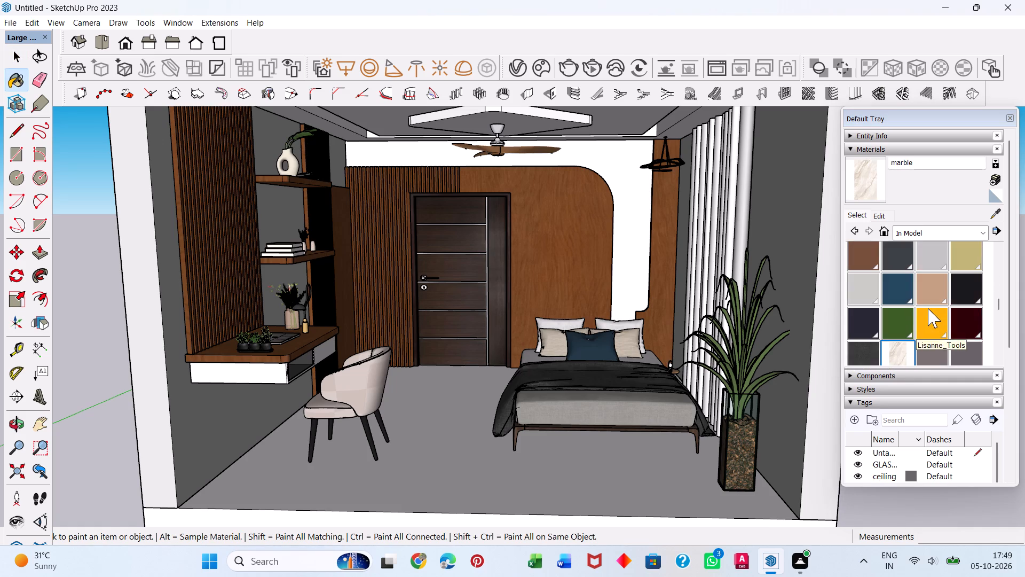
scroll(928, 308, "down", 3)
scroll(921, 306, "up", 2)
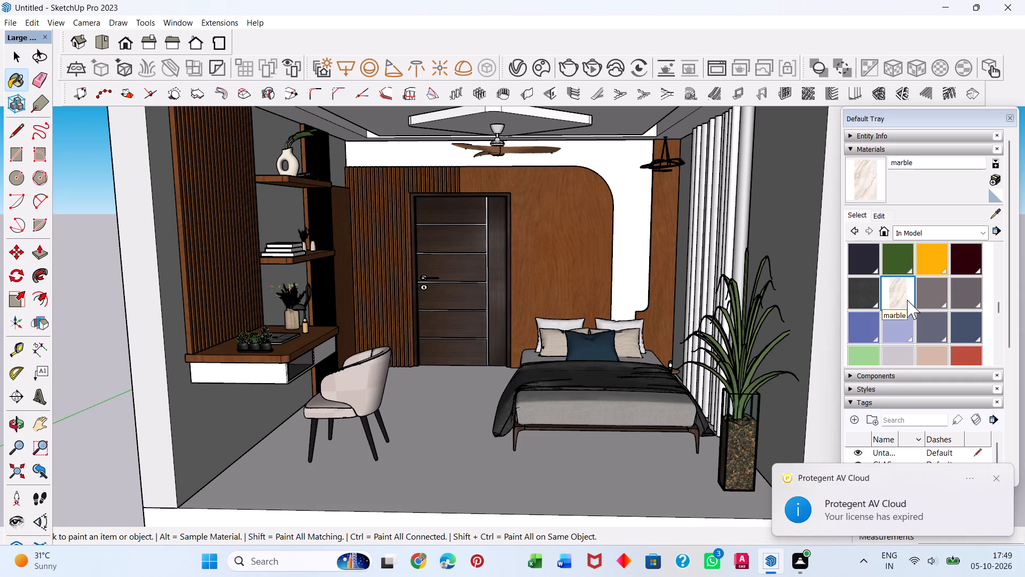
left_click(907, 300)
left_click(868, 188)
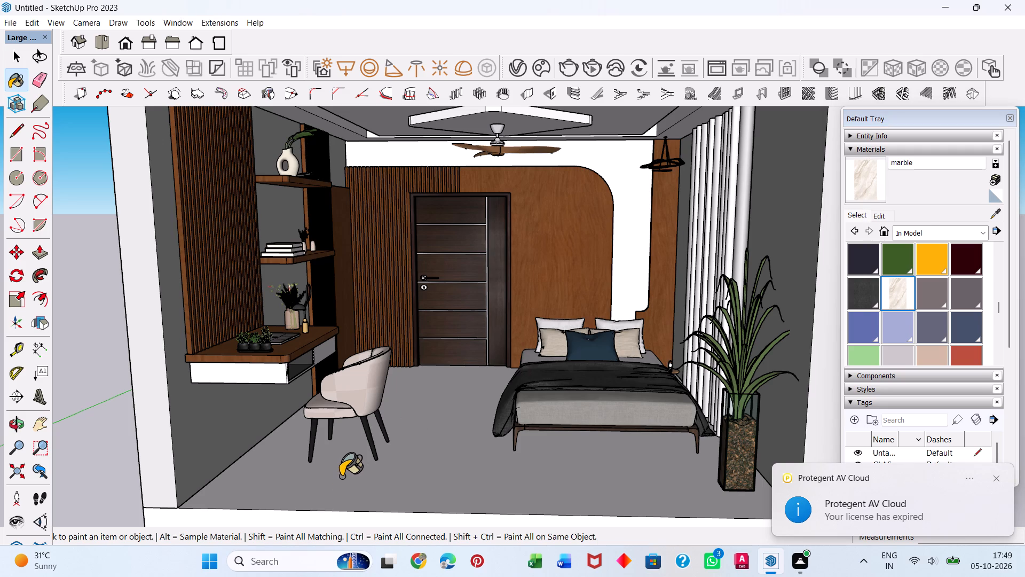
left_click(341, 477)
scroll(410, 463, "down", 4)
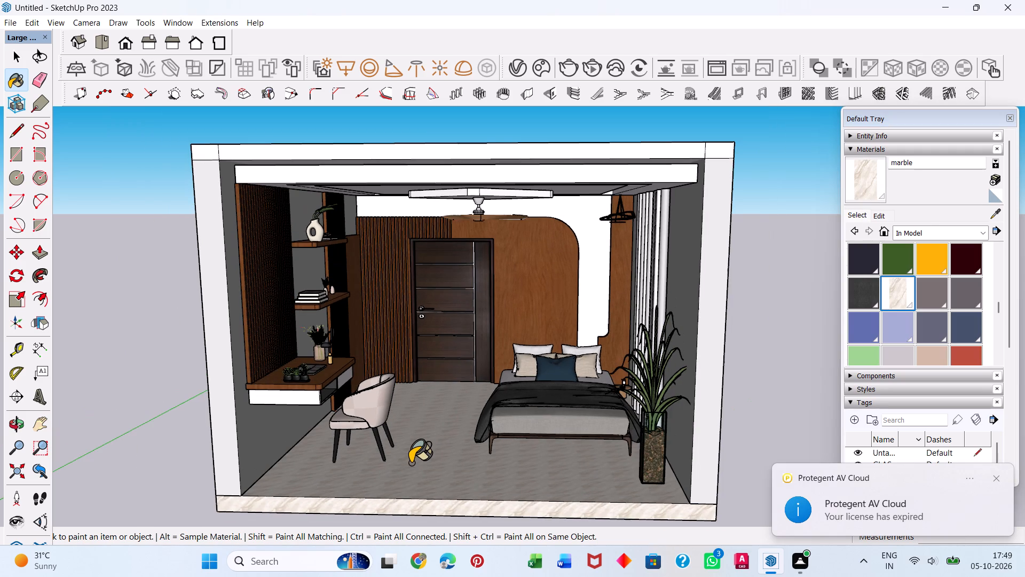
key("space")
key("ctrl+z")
Open the floor group, select its top face, and paint that face with the marble material.
double_click(429, 472)
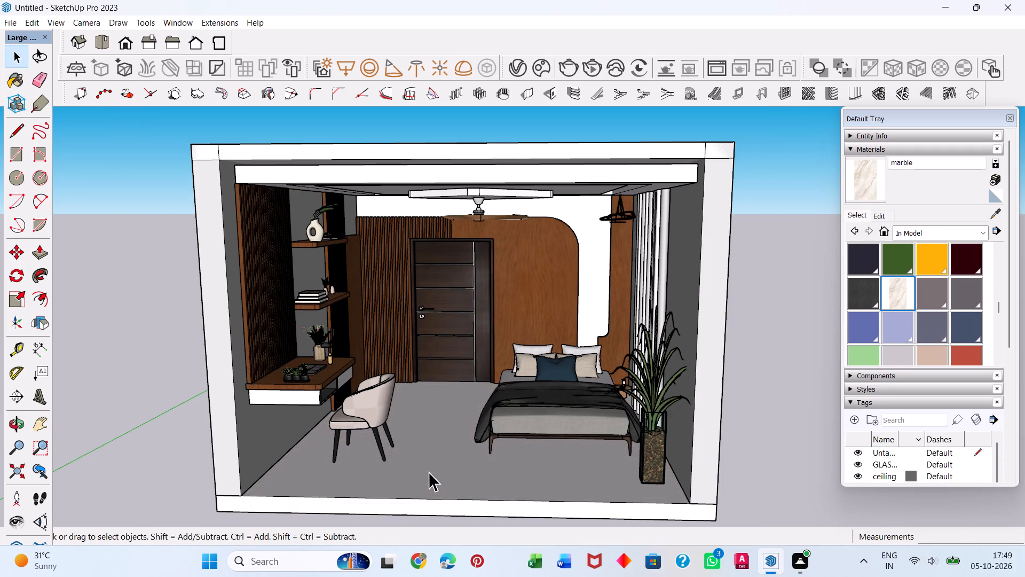
double_click(429, 460)
scroll(429, 459, "up", 4)
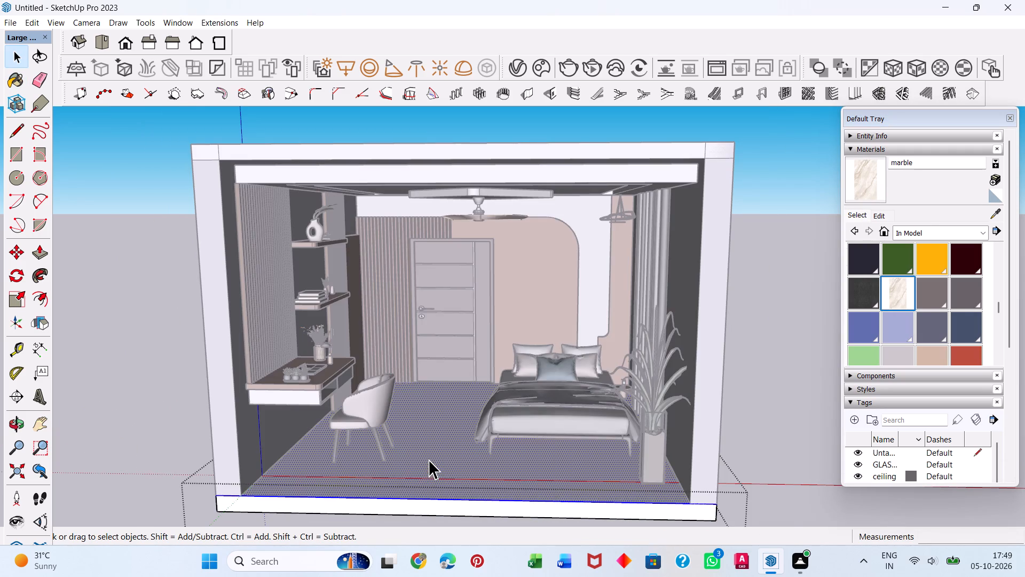
left_click(500, 478)
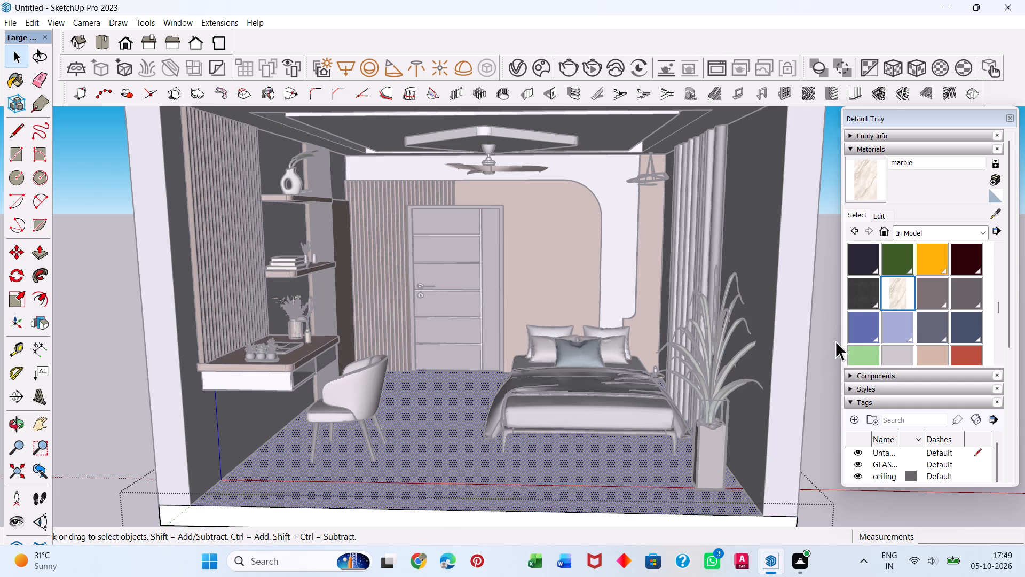
left_click(893, 298)
left_click(447, 457)
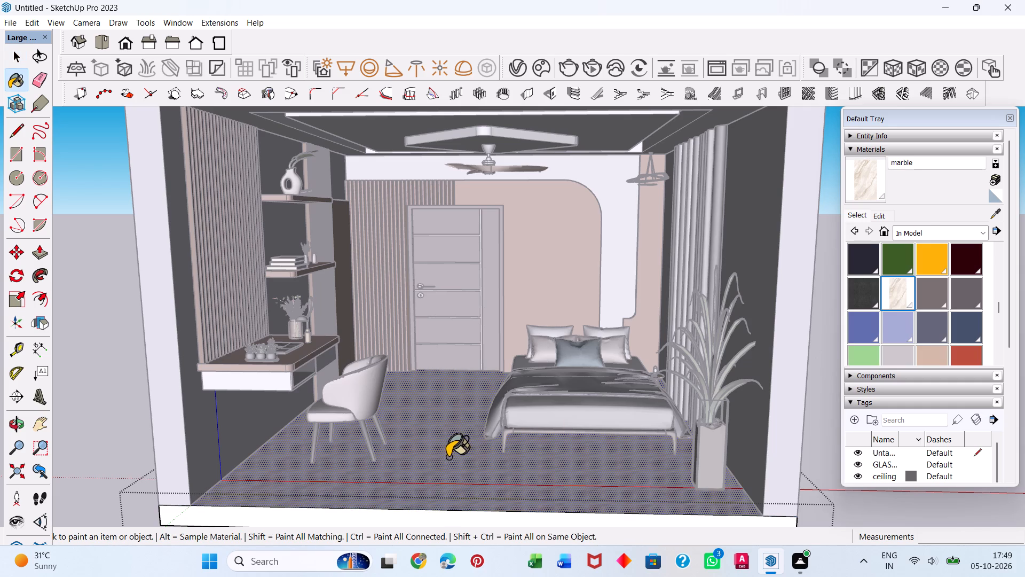
key("space")
Set the marble material's texture width to 13' and leave the floor group.
left_click(857, 214)
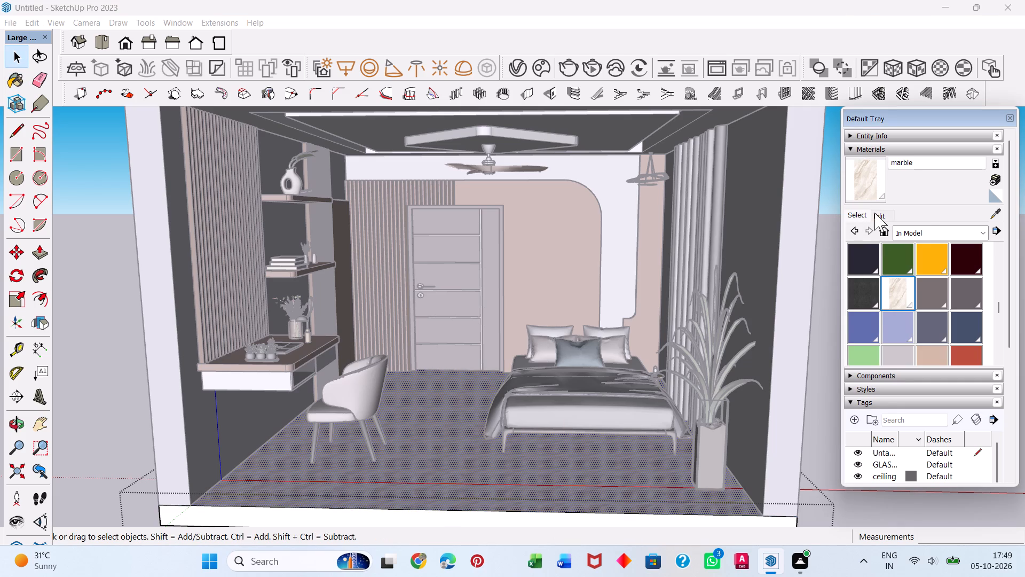
left_click(877, 213)
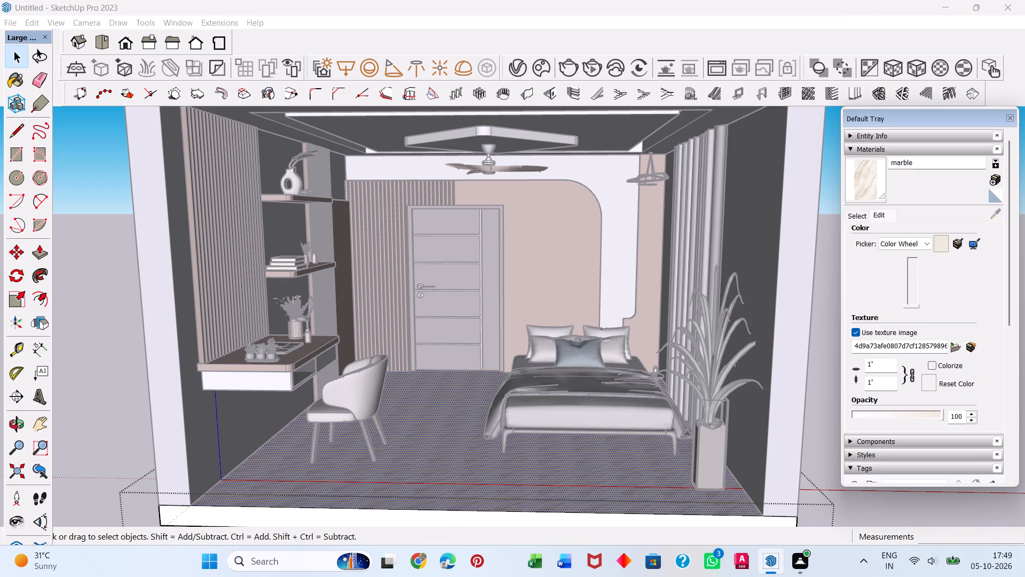
left_click_drag(889, 367, 851, 364)
key("1")
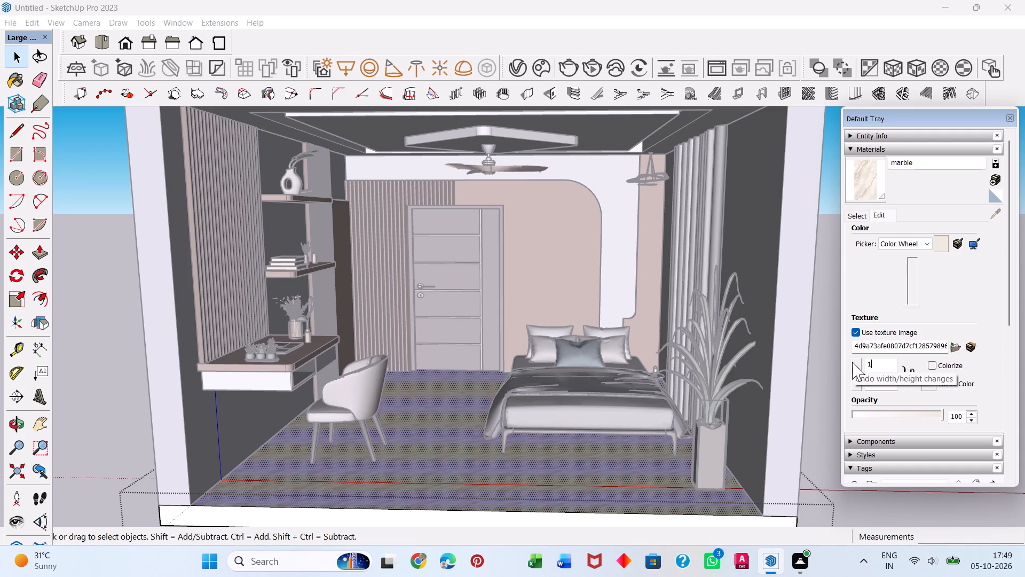
type("3'")
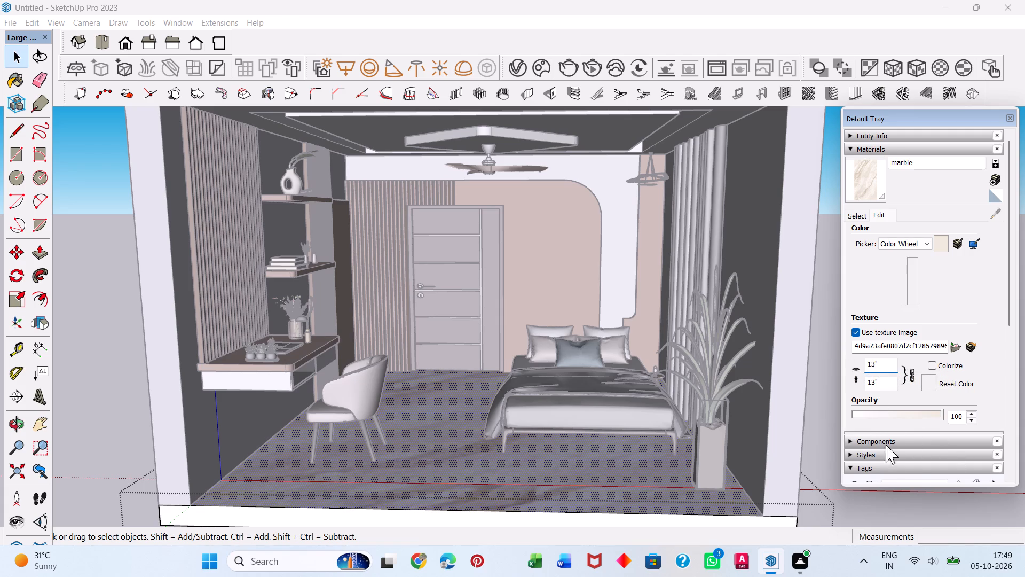
scroll(899, 330, "down", 3)
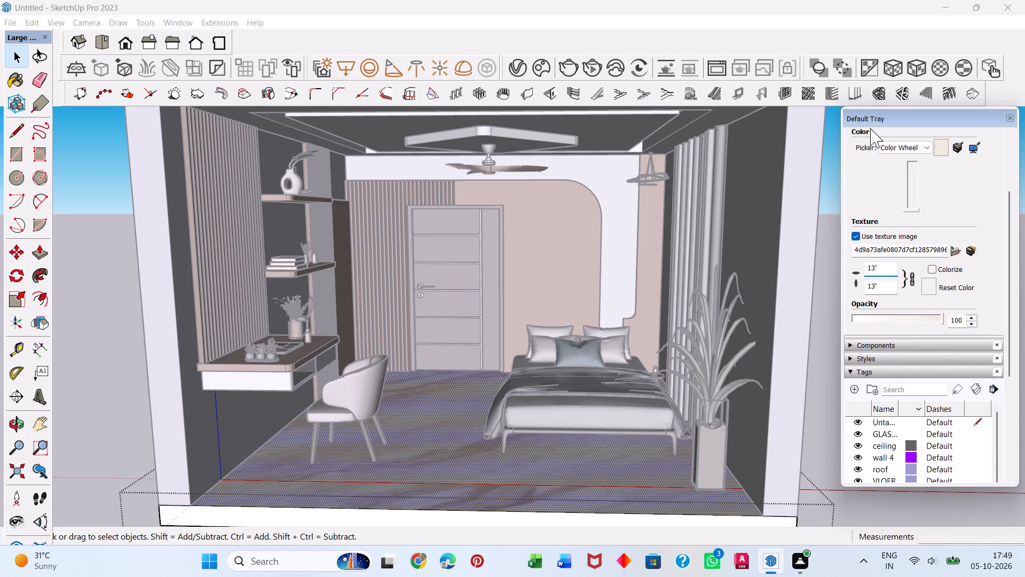
scroll(870, 128, "up", 8)
key("Return")
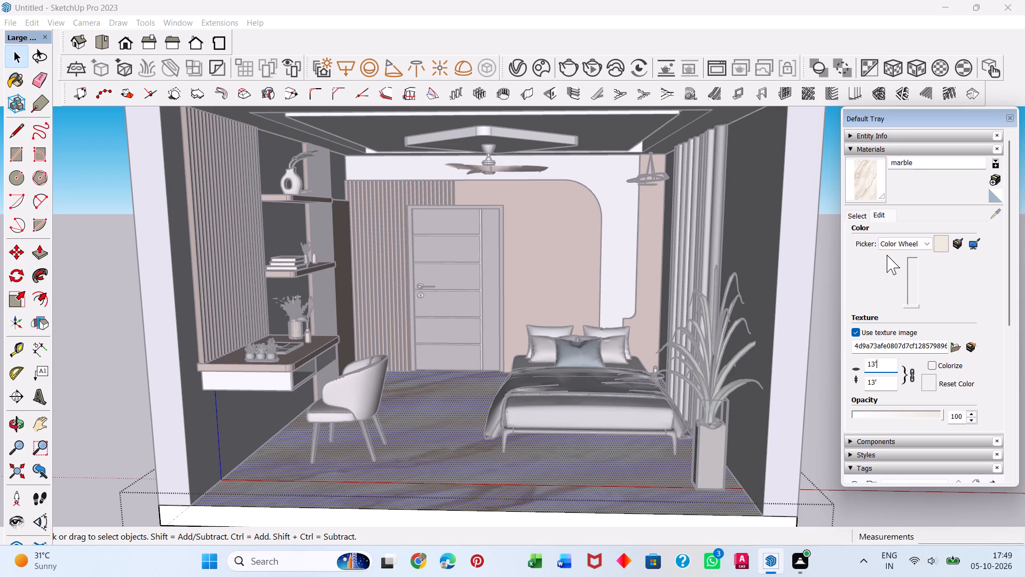
key("Escape")
key("Escape")
left_click(827, 450)
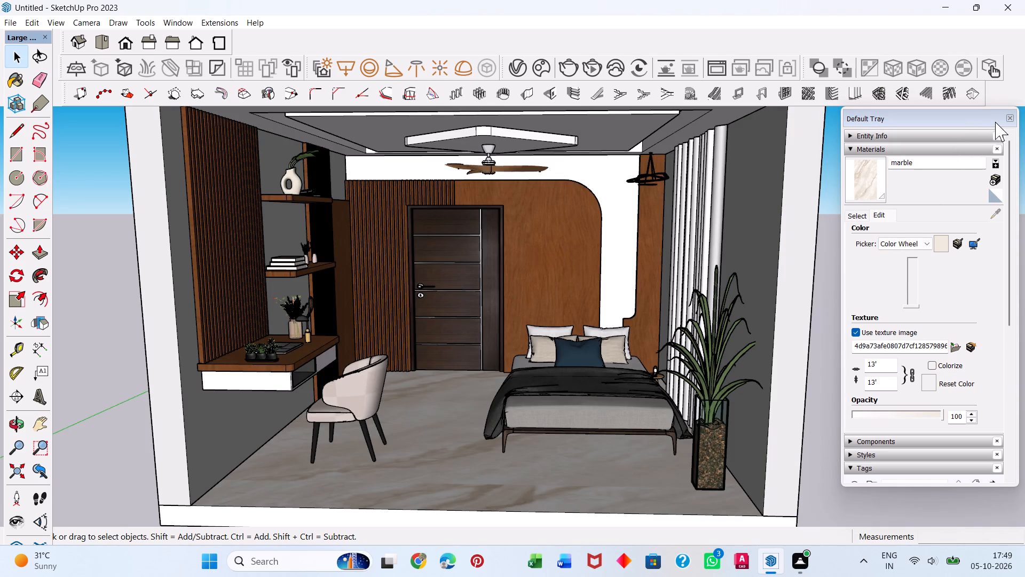
Collapse the Materials and Tags sections of the Default Tray.
left_click(848, 145)
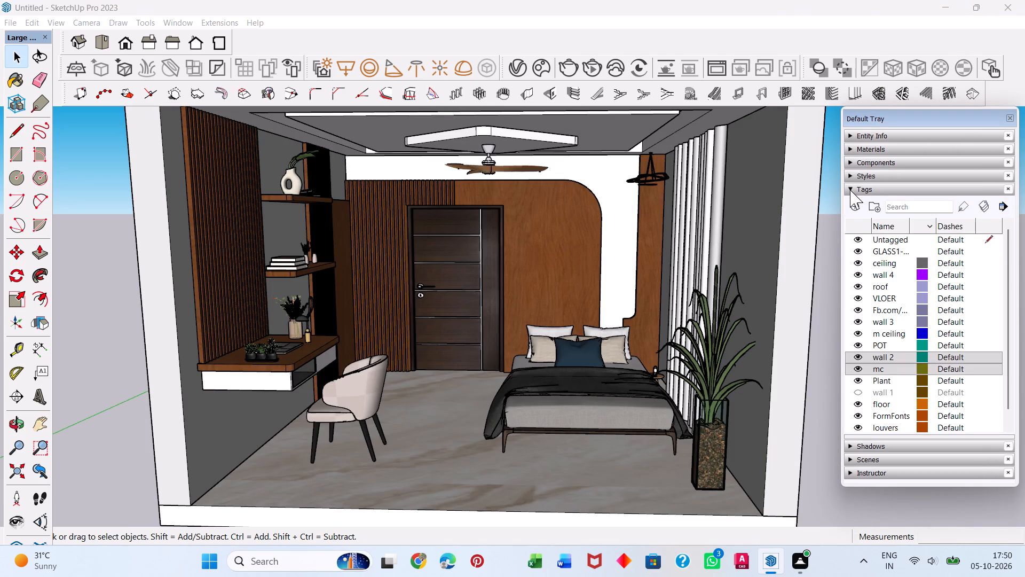
scroll(903, 302, "down", 9)
scroll(911, 393, "up", 5)
scroll(873, 321, "up", 4)
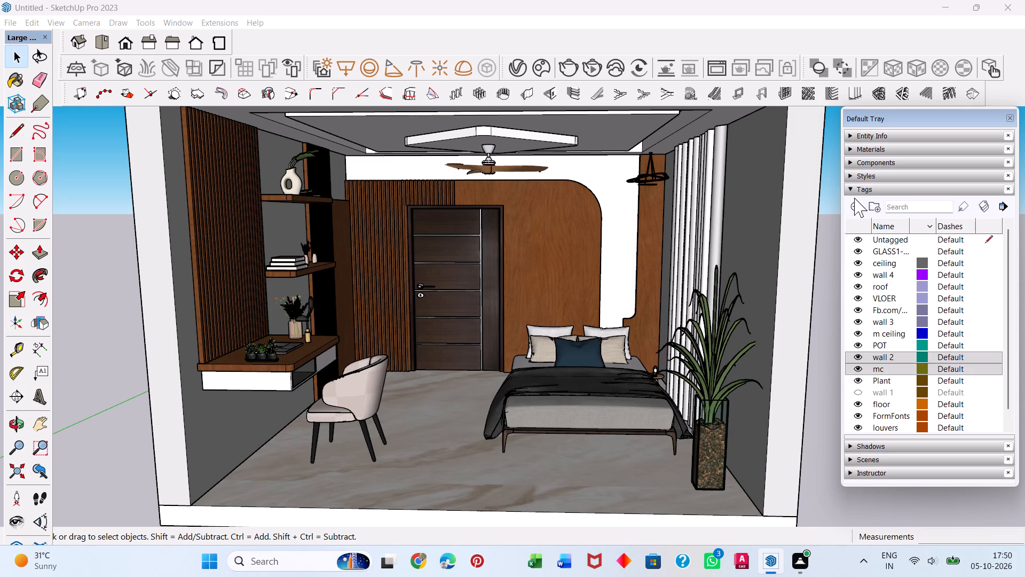
left_click(857, 191)
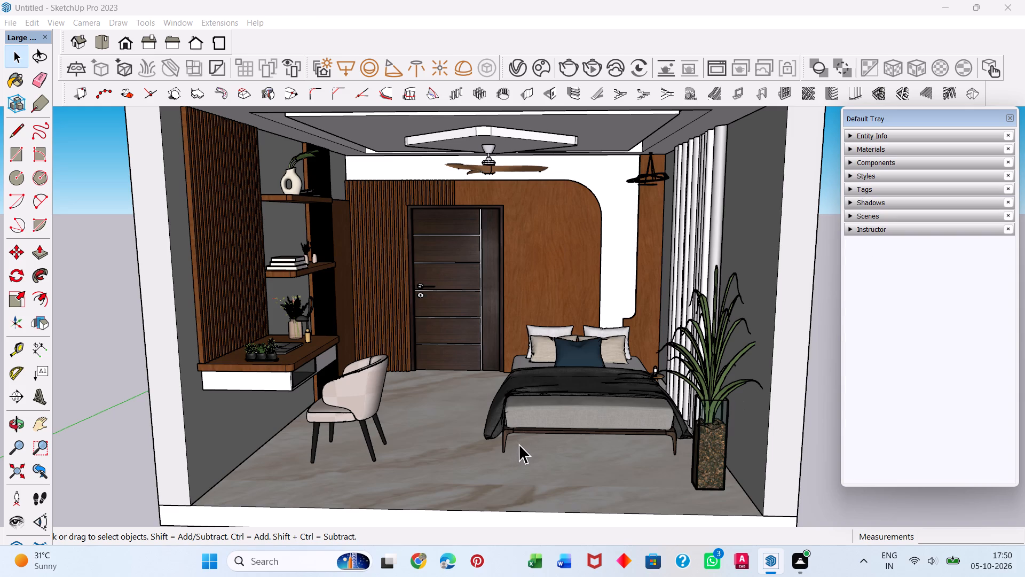
Switch to the front view, frame the bedroom interior from slightly above, and close the Default Tray.
scroll(517, 443, "down", 5)
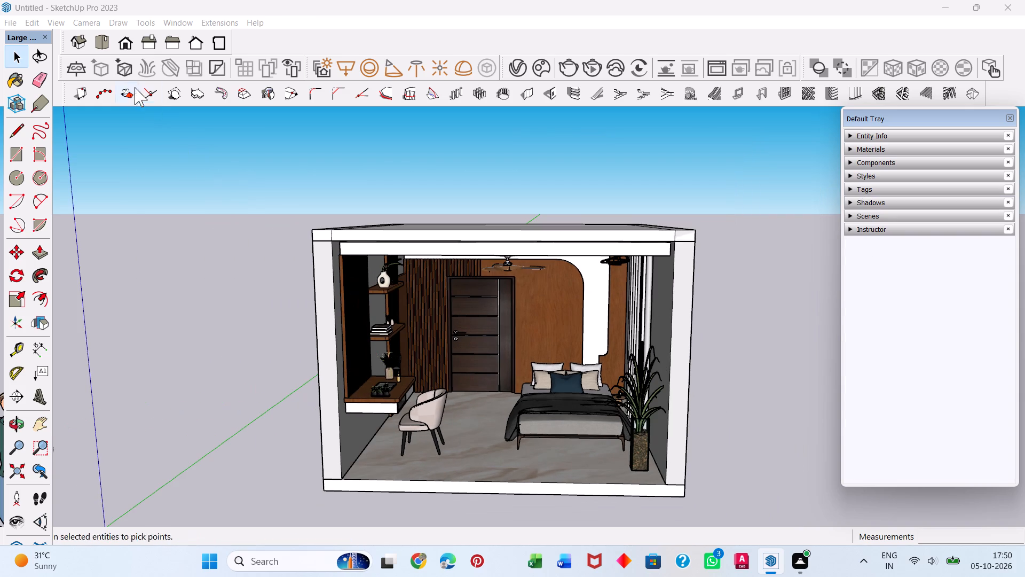
left_click(130, 49)
left_click(125, 43)
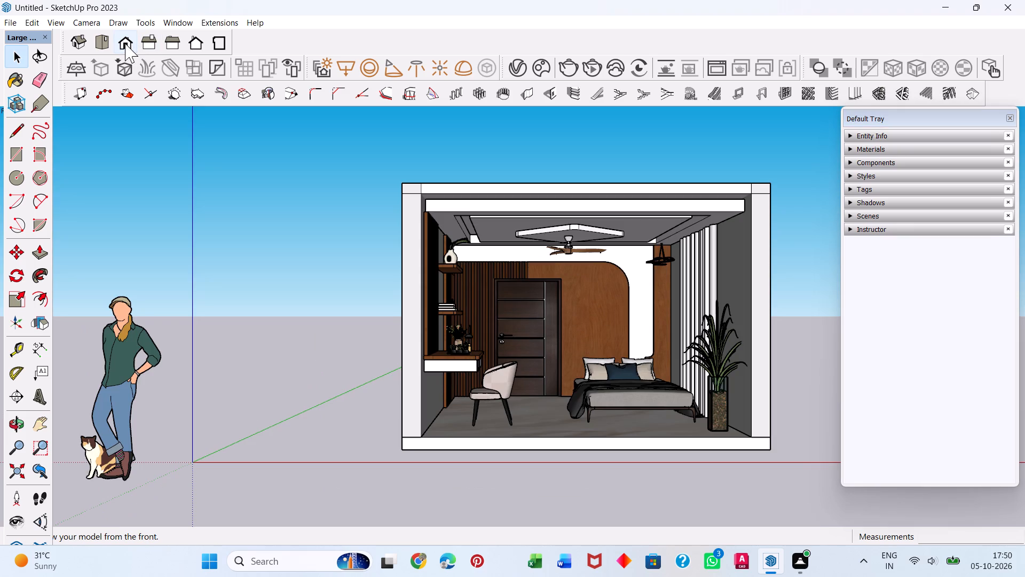
scroll(785, 369, "up", 3)
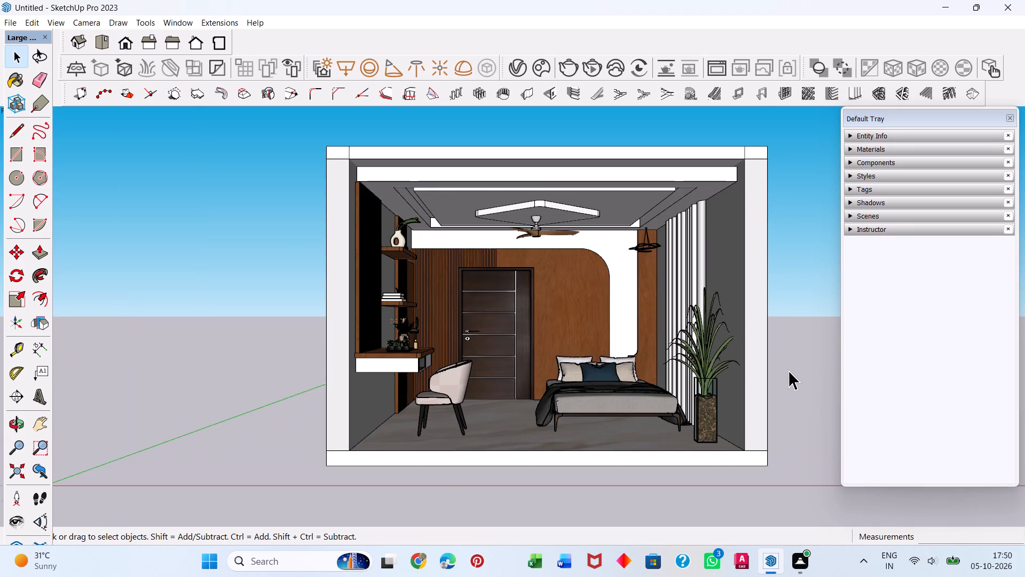
scroll(789, 370, "up", 2)
middle_click_drag(774, 357, 774, 374)
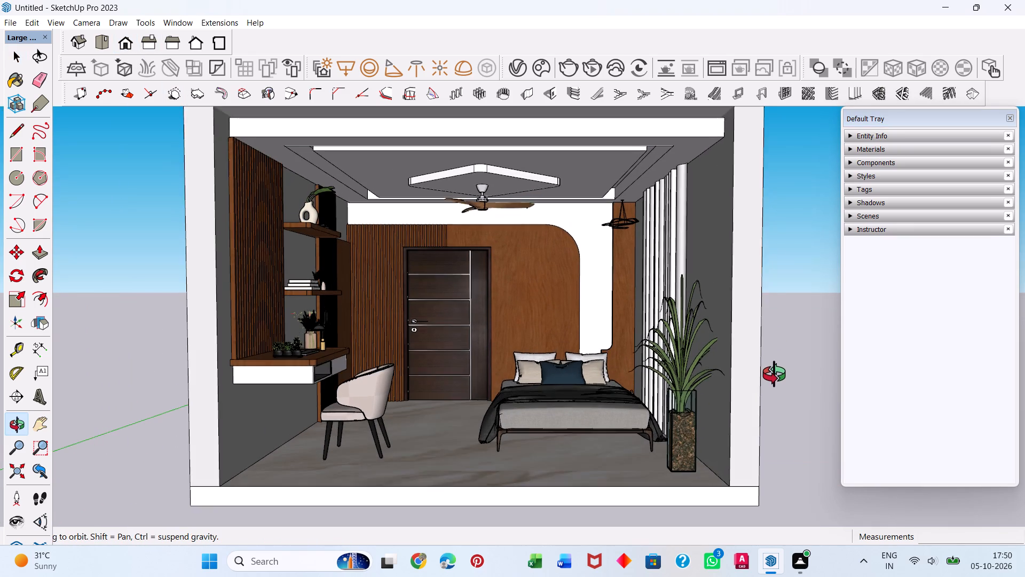
middle_click_drag(774, 374, 776, 381)
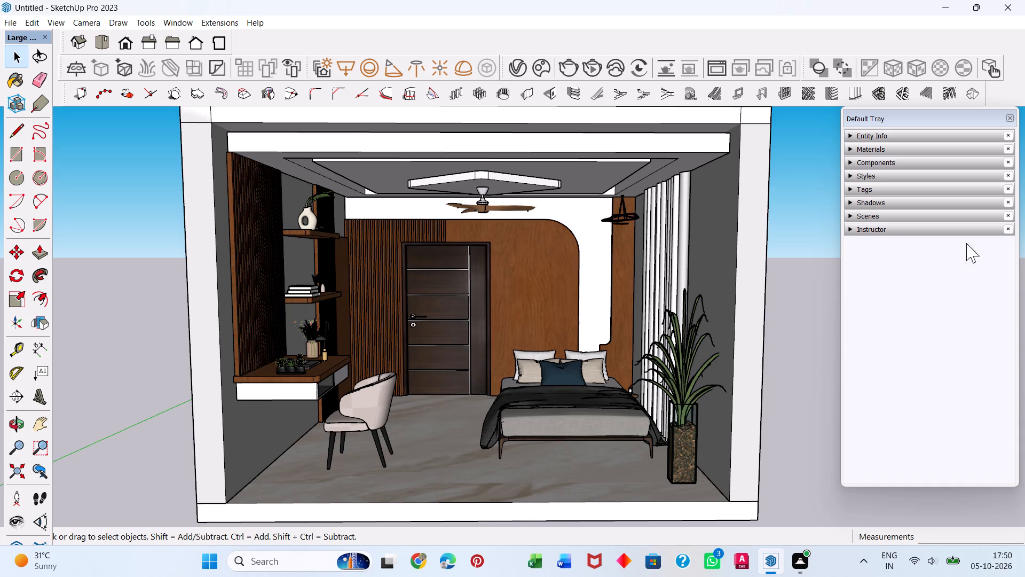
left_click(1009, 115)
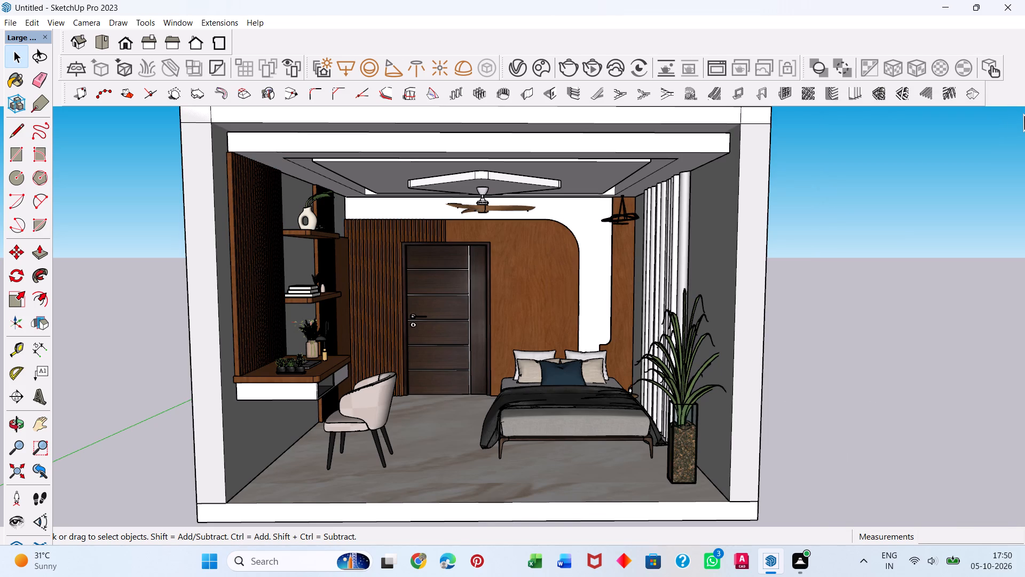
Start saving the model in the Documents folder with the default file name cleared.
key("ctrl+s")
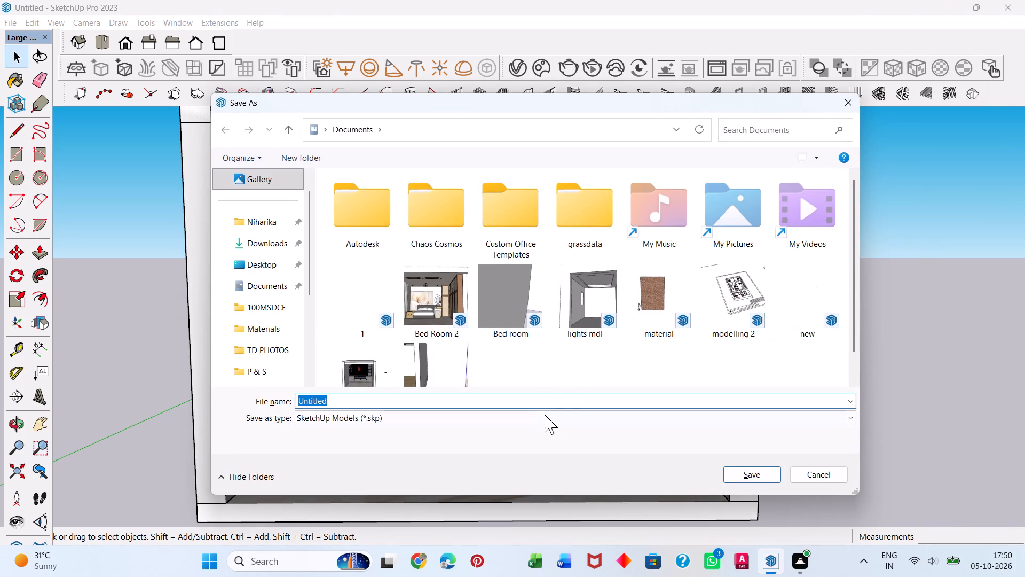
key("BackSpace")
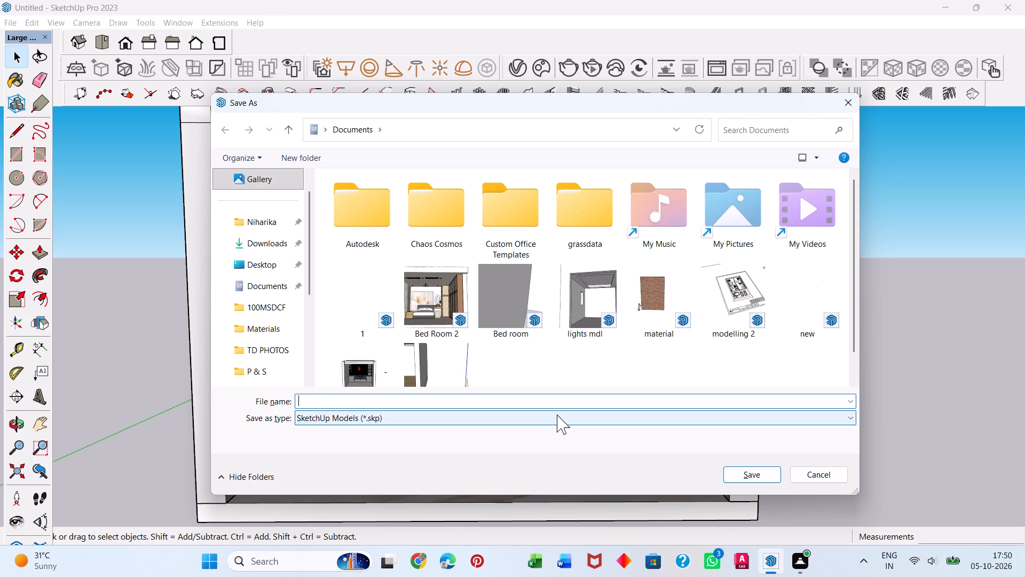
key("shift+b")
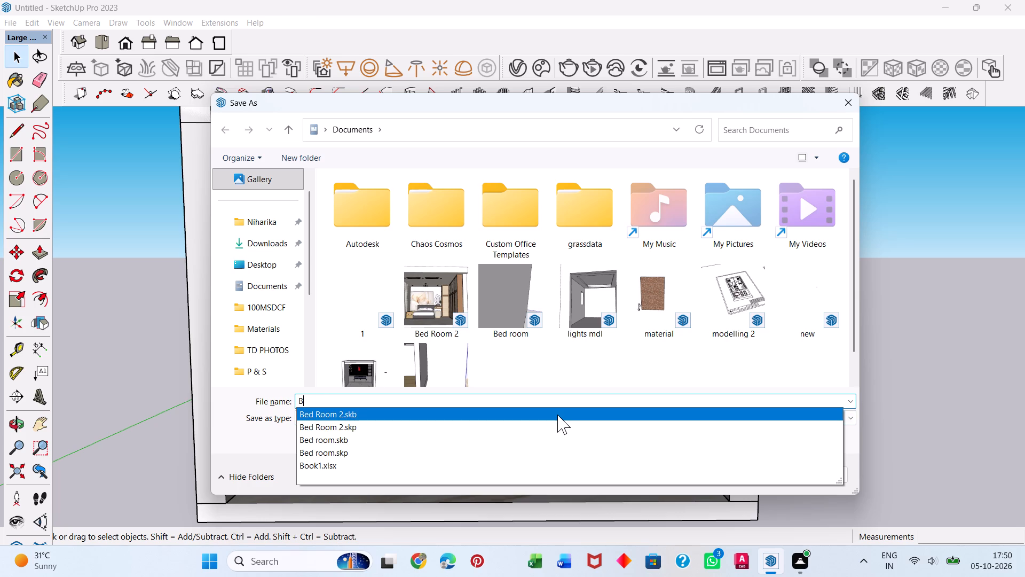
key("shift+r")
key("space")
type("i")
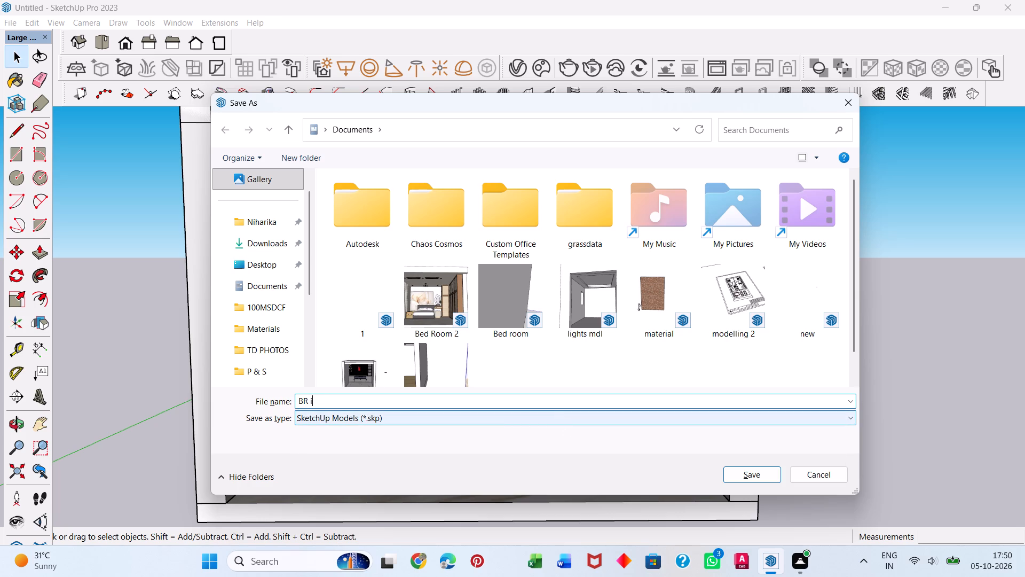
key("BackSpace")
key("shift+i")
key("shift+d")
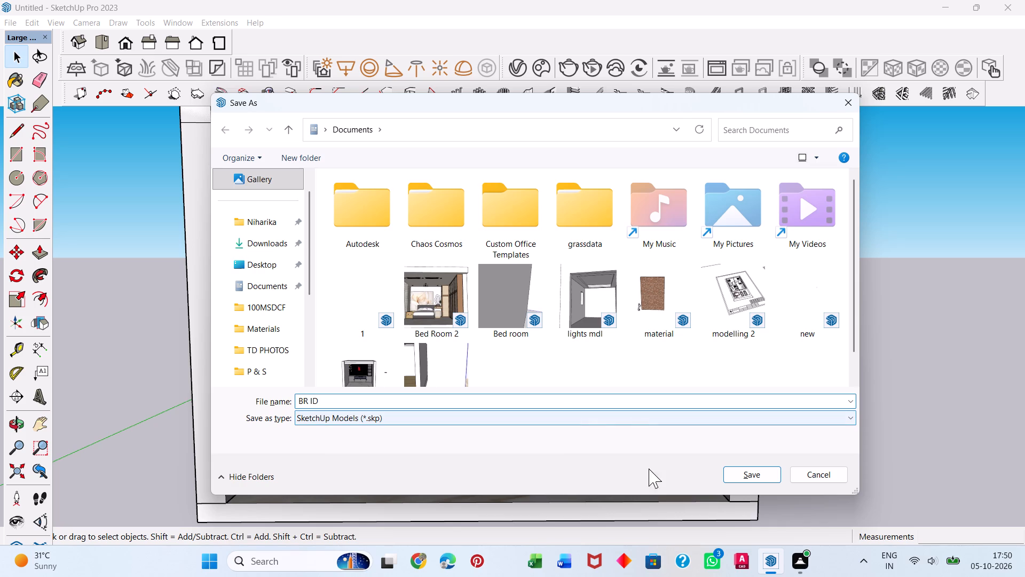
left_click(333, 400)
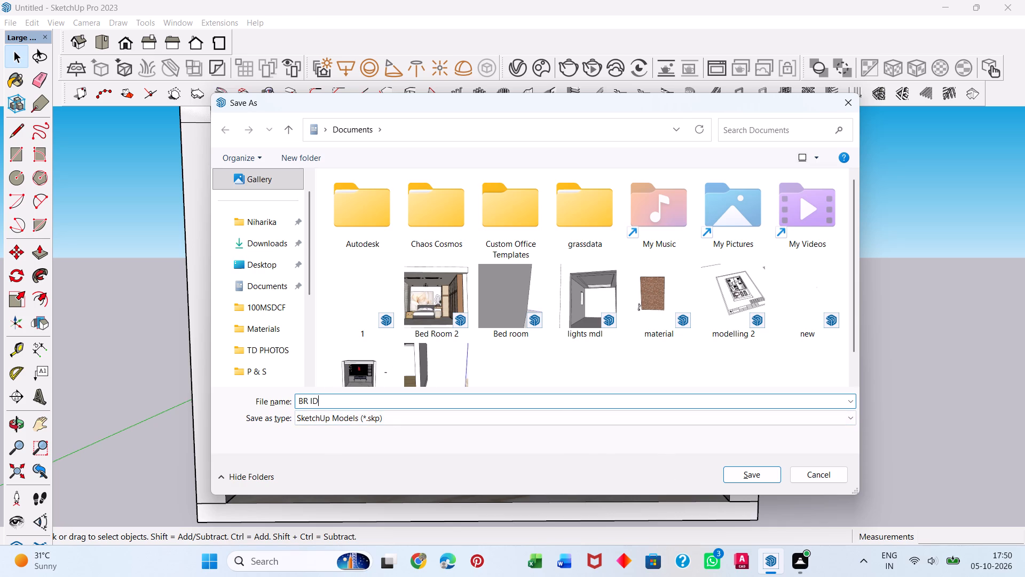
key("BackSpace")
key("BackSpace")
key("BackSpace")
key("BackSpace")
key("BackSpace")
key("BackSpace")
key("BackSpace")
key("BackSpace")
Name the file Bed Room Design and save it as a SketchUp model in the Documents folder.
type("Bed")
key("space")
type("Room")
key("space")
type("Design")
key("Return")
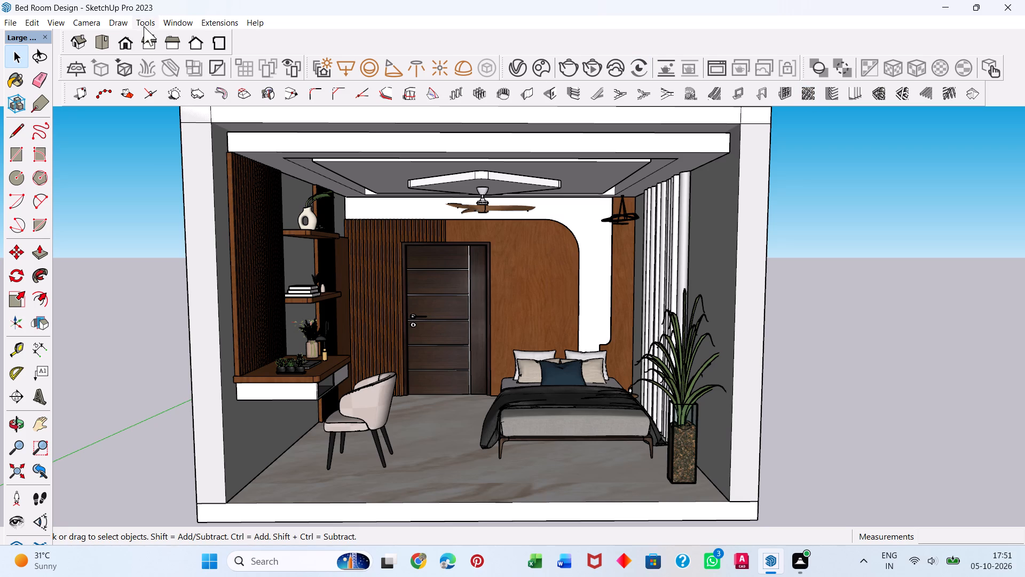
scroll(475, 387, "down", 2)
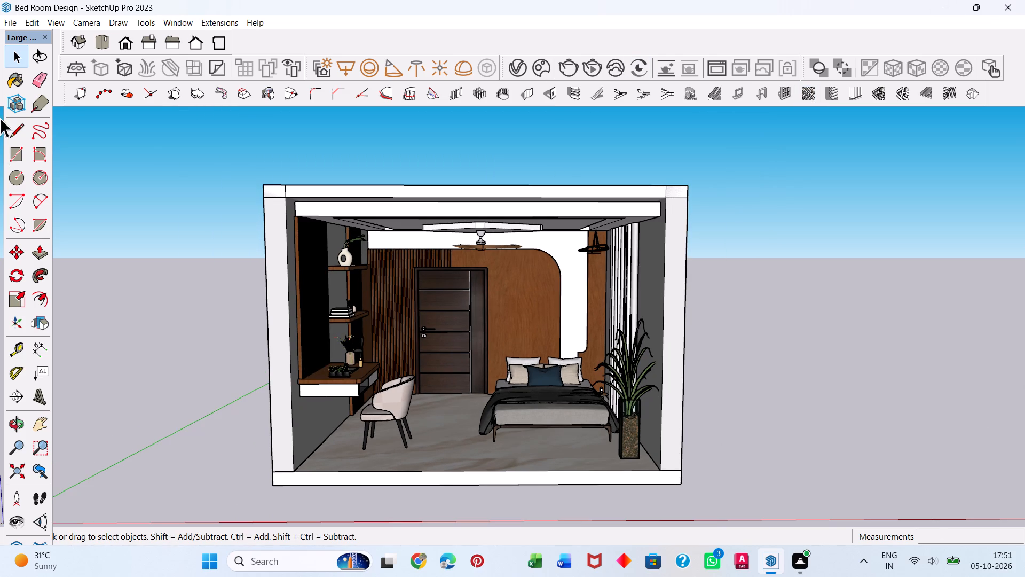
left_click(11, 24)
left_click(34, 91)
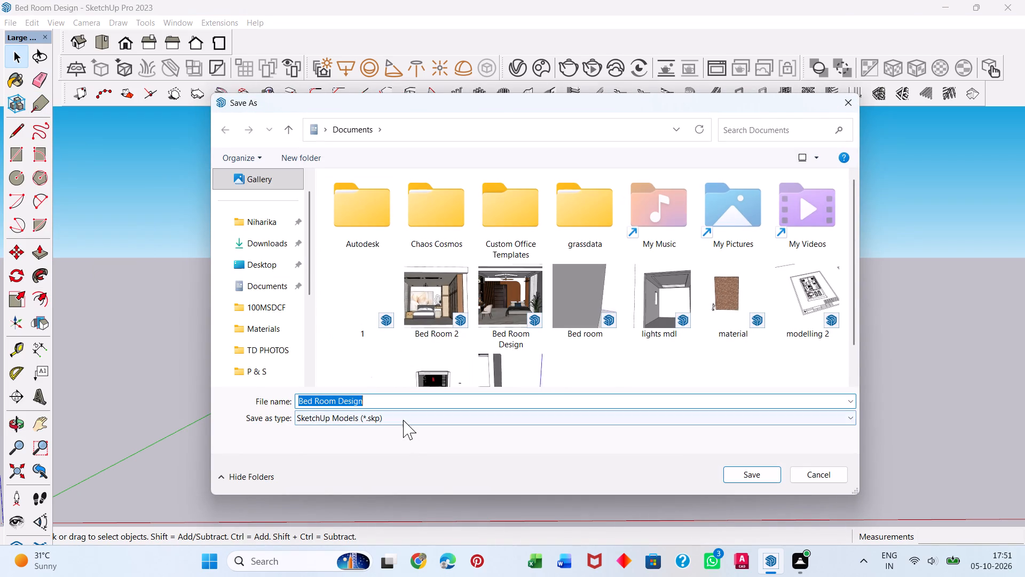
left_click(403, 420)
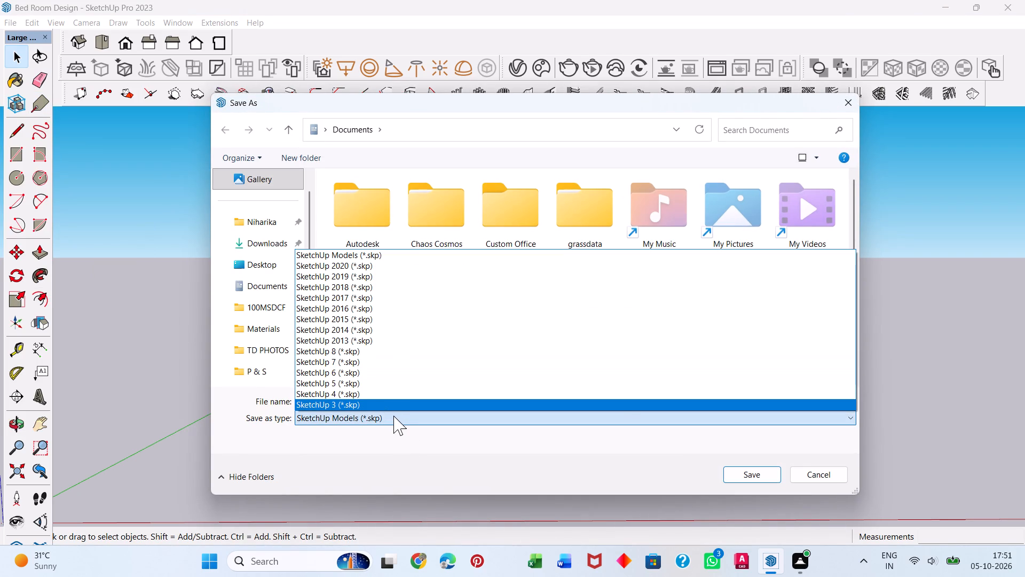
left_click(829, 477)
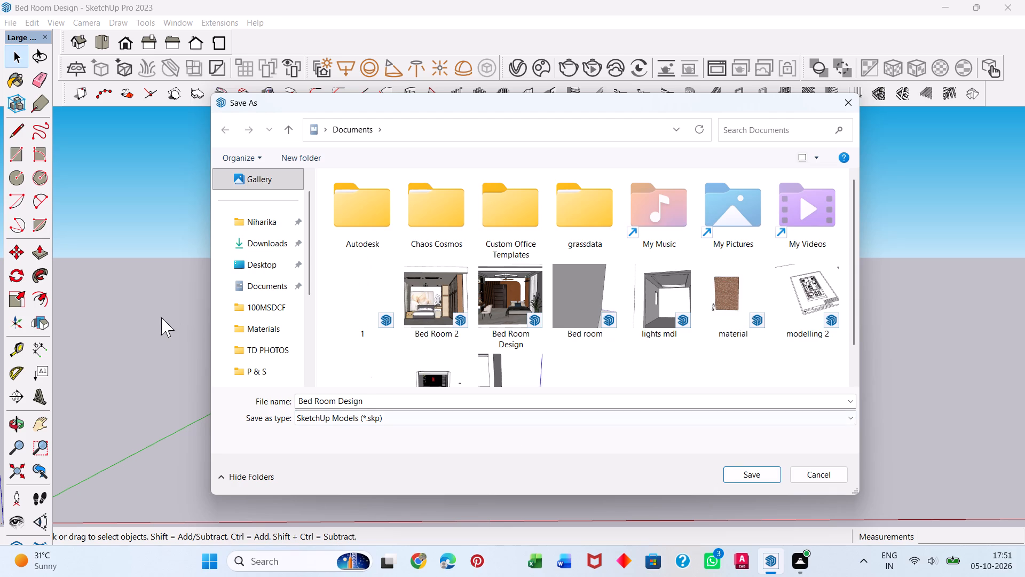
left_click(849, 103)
Start a 2D graphic export of the bedroom view with PDF File (*.pdf) as the file type.
left_click(11, 22)
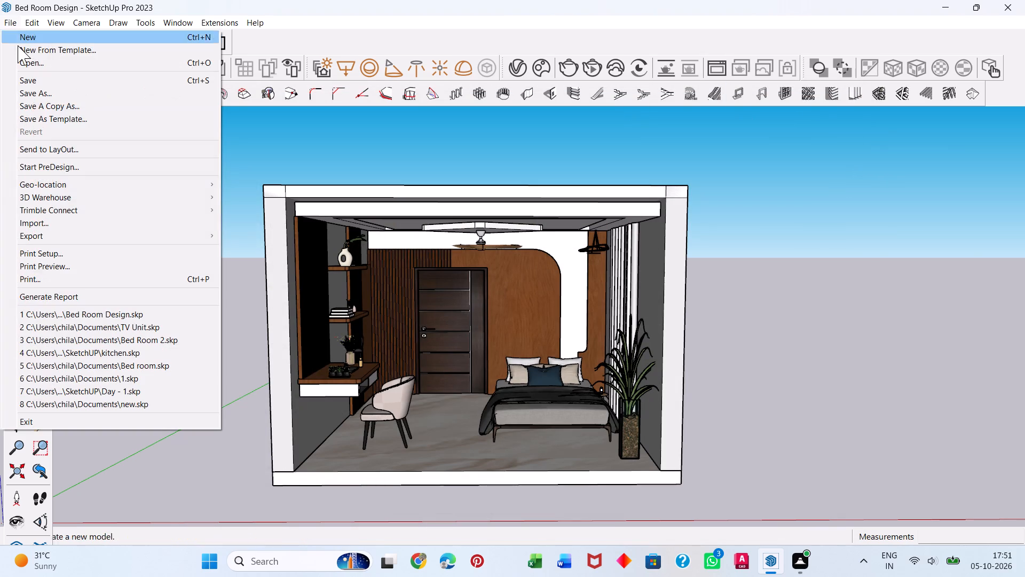
left_click(90, 237)
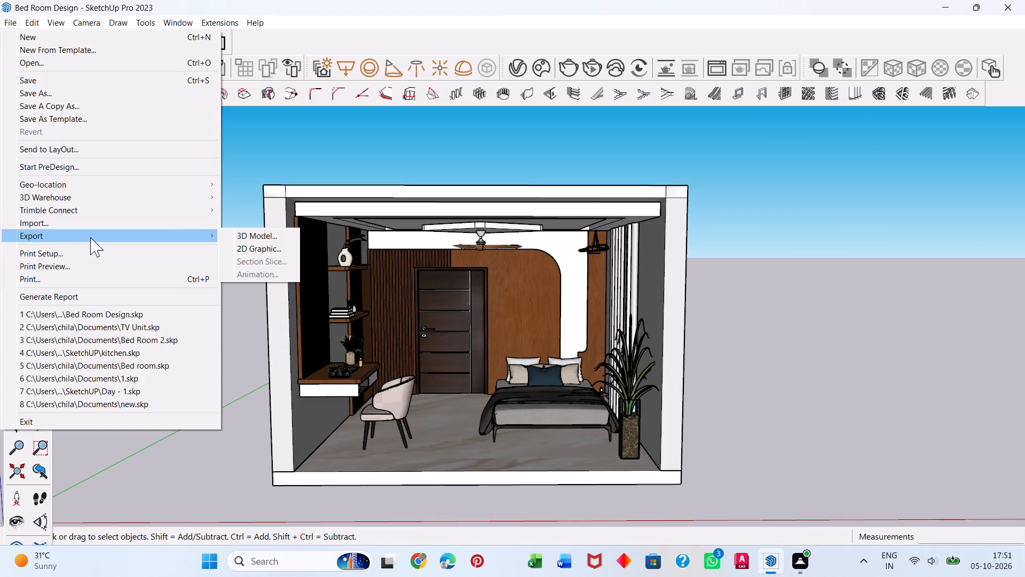
left_click(243, 246)
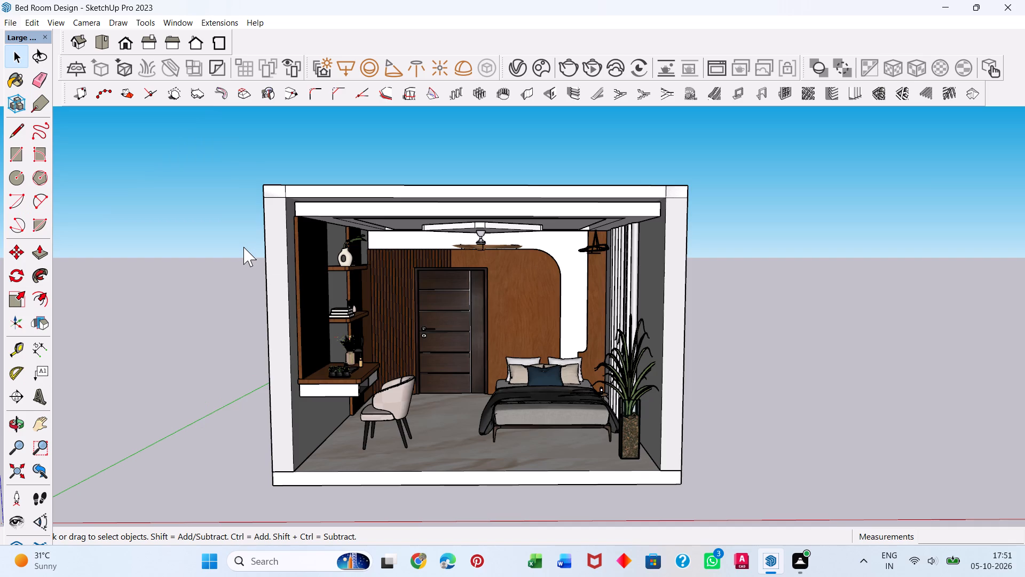
left_click(324, 420)
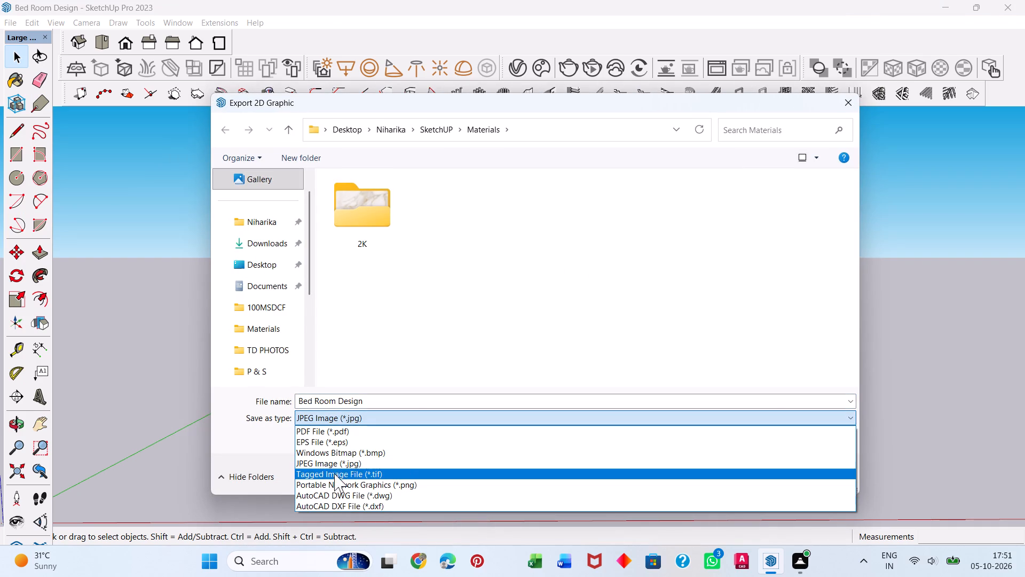
left_click(338, 432)
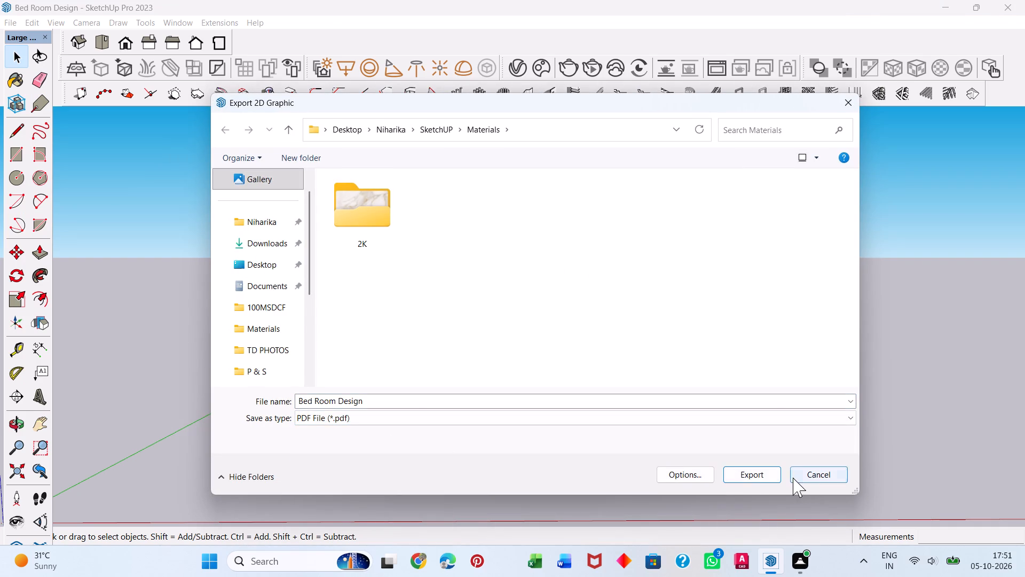
Browse the folders for a destination, choose the Desktop, and export the Bed Room Design PDF there.
left_click(266, 222)
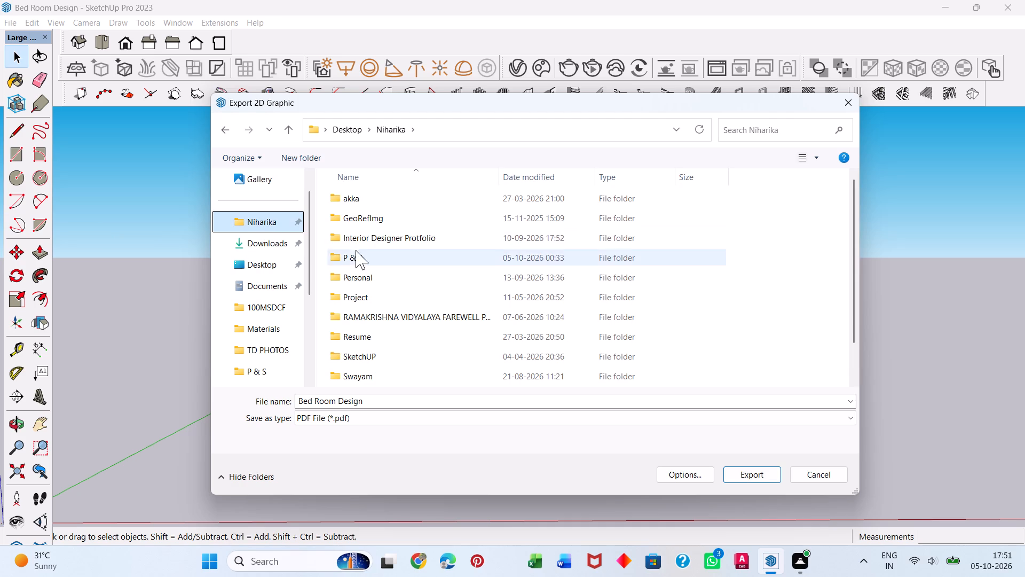
left_click(278, 242)
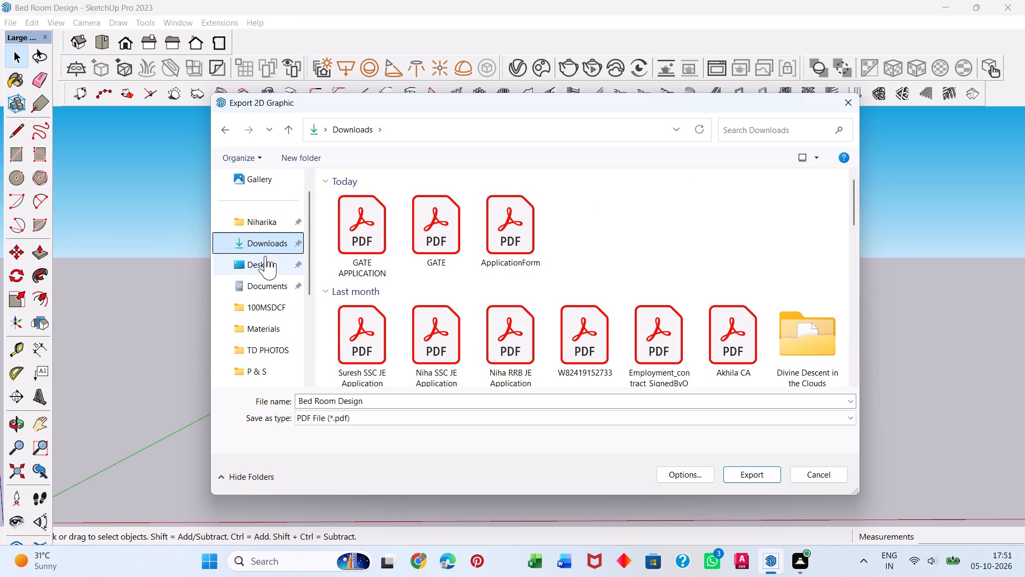
scroll(264, 343, "down", 2)
scroll(263, 343, "up", 2)
left_click(261, 267)
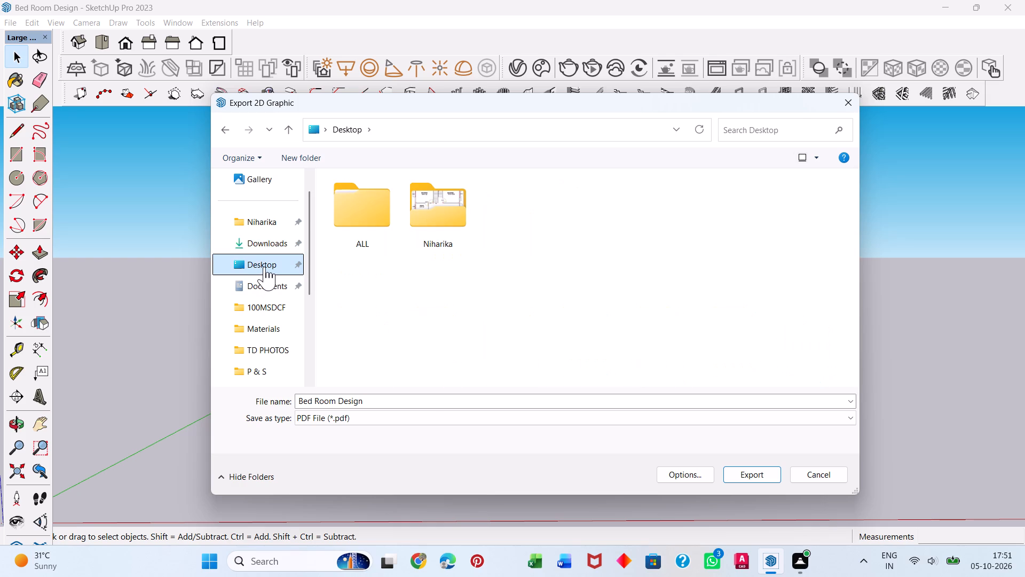
left_click(281, 222)
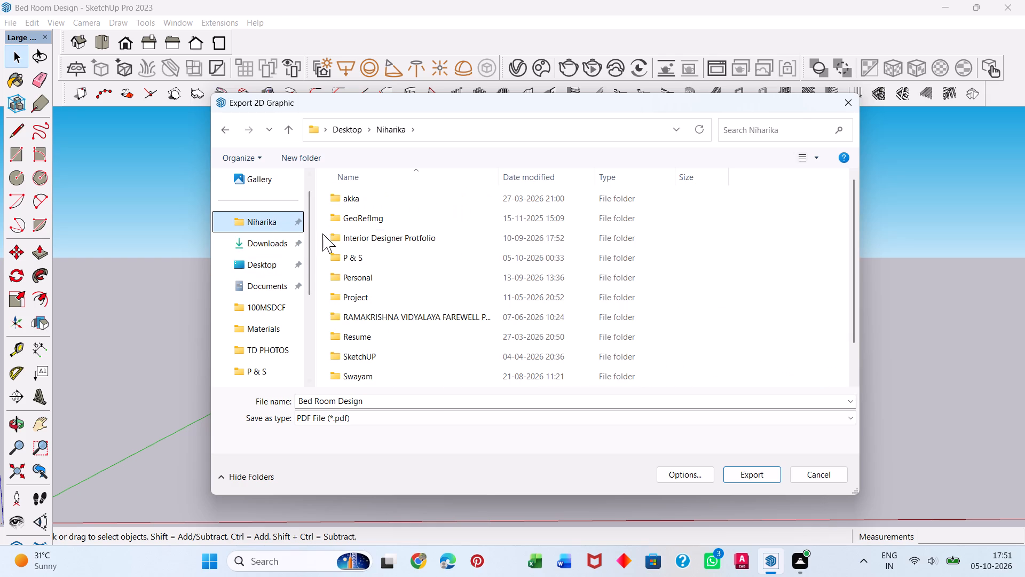
double_click(367, 357)
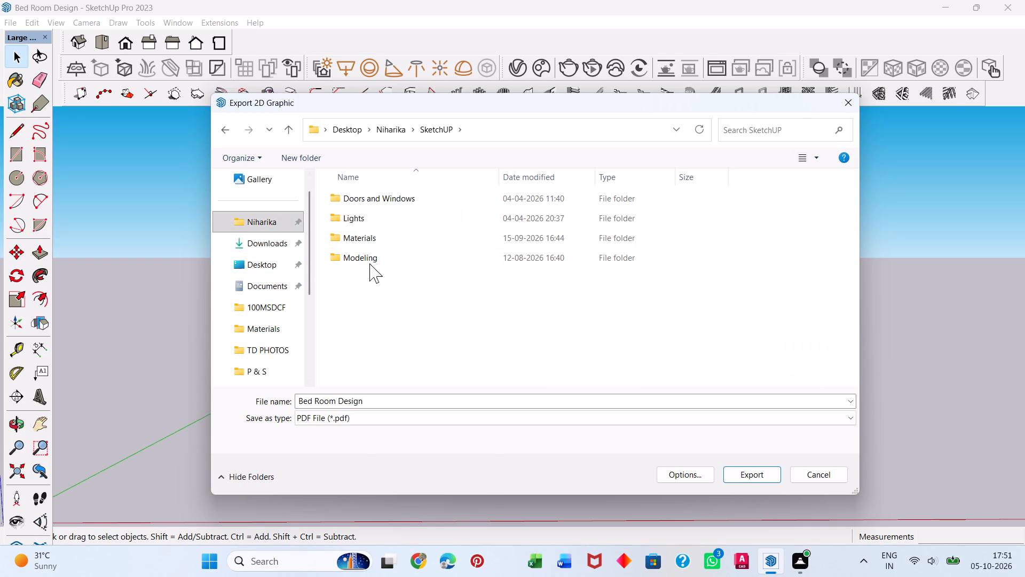
left_click(274, 224)
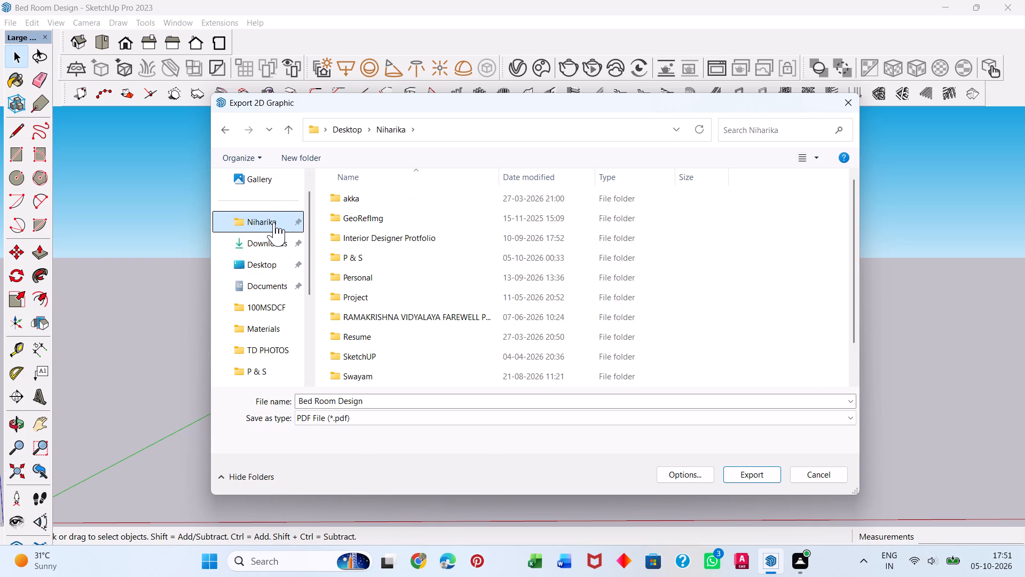
left_click(250, 260)
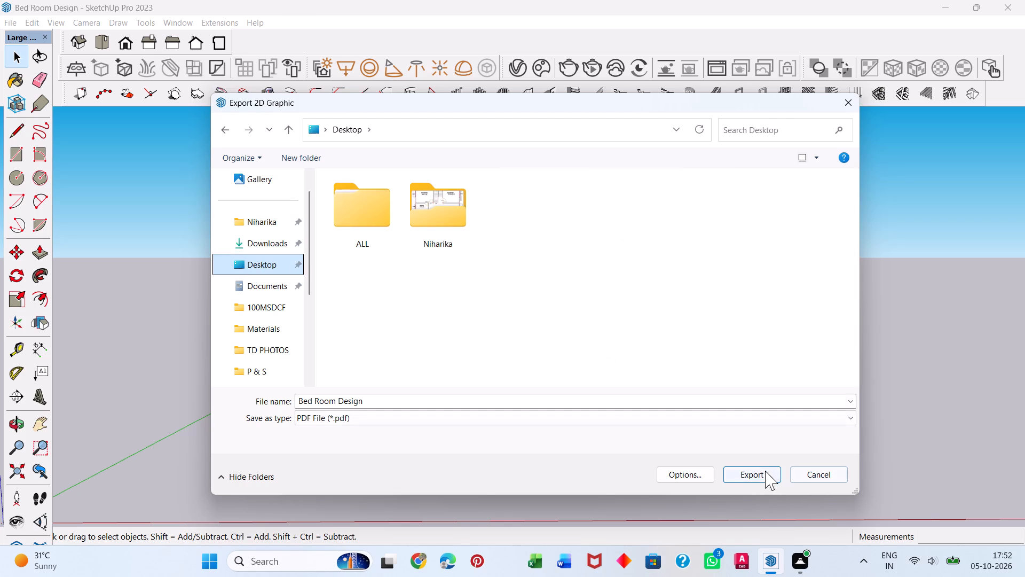
left_click(761, 474)
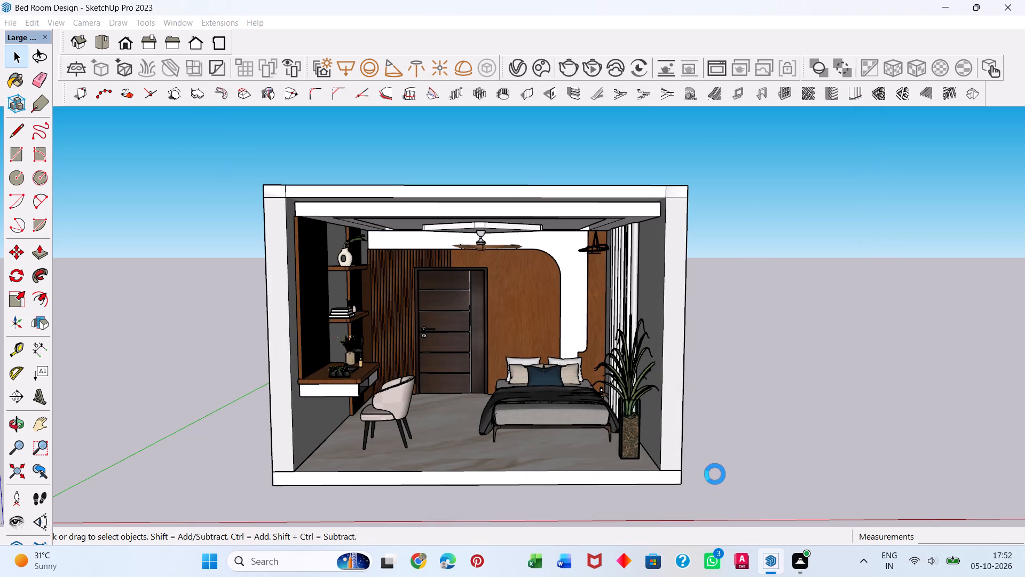